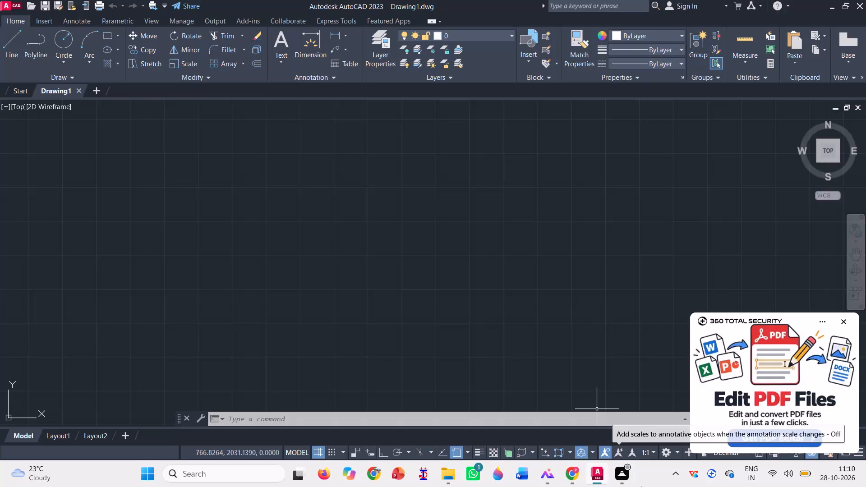
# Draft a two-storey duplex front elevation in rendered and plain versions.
# Turn on command-history logging with LOGFILEON.
pyautogui.write('log')
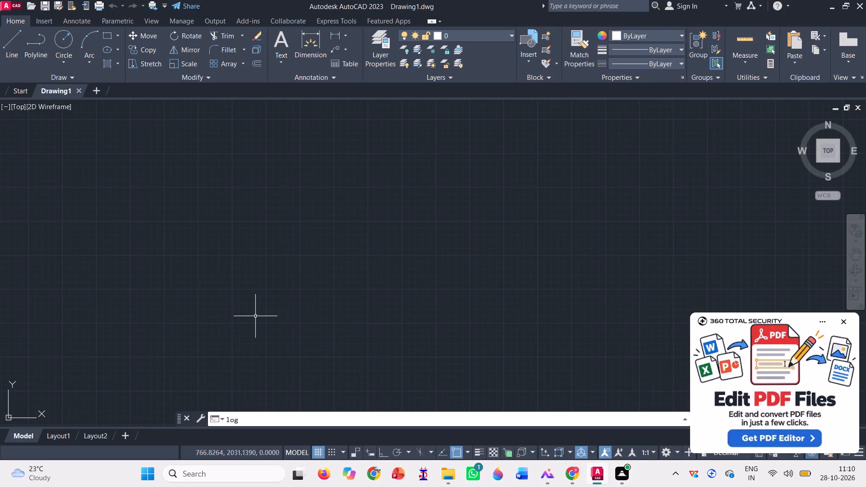
pyautogui.press('Return')
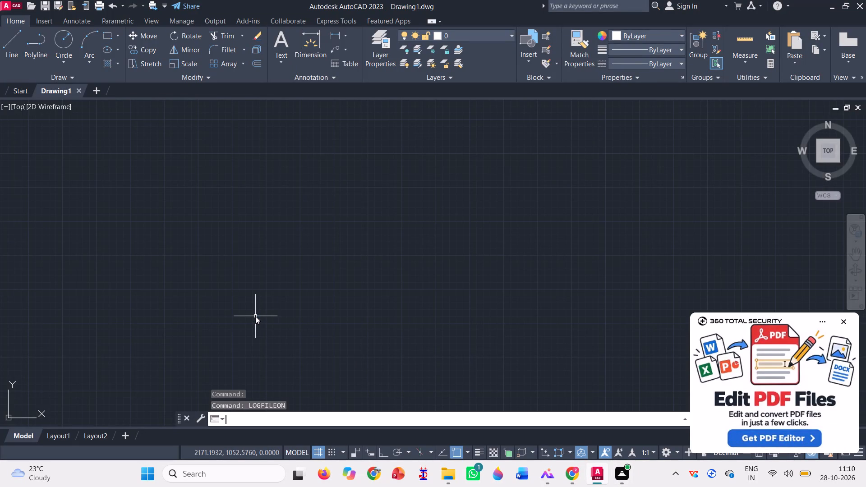
# Configure the drawing units to Engineering length with 0'-0.0" precision and Feet as the insertion scale, accepting the values as selected.
pyautogui.write('un')
pyautogui.press('Return')
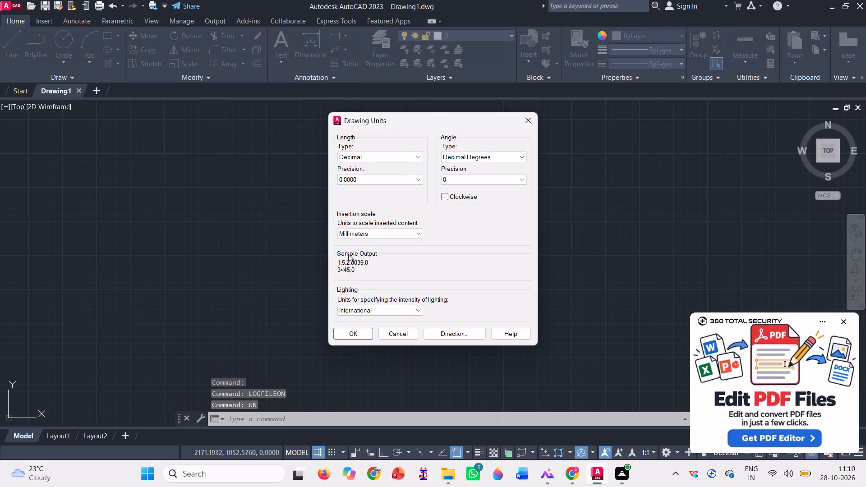
pyautogui.click(407, 155)
pyautogui.click(407, 183)
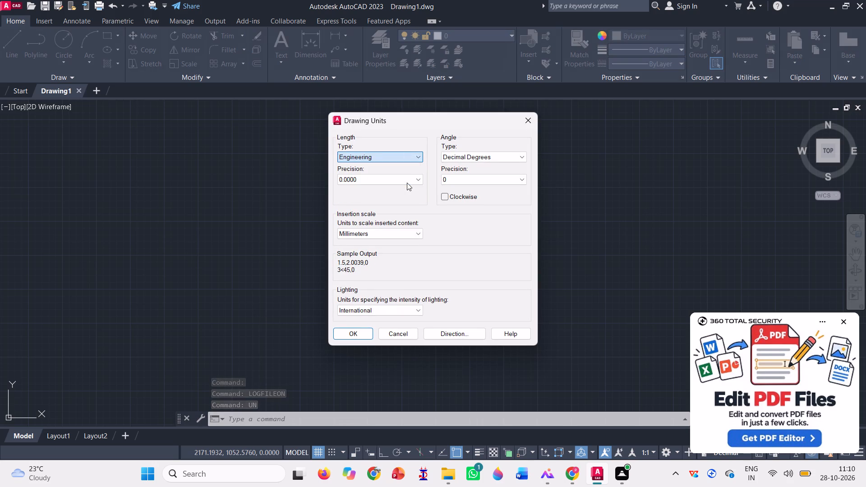
pyautogui.click(418, 179)
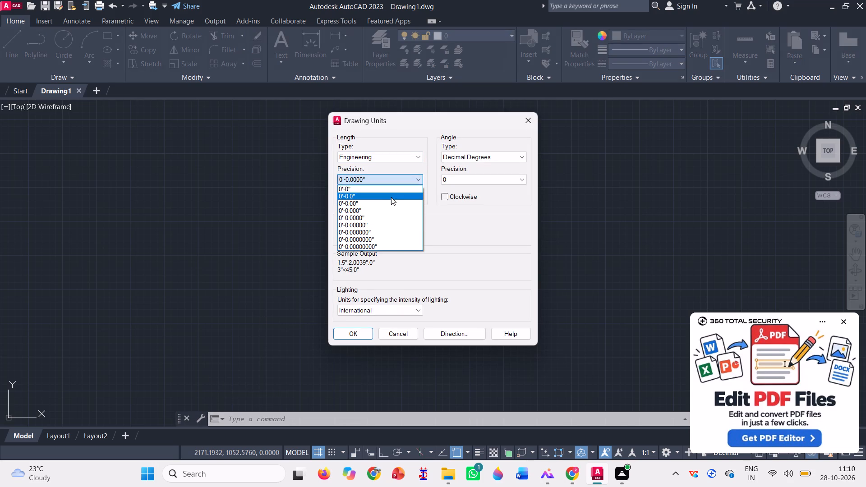
pyautogui.click(391, 197)
pyautogui.click(401, 234)
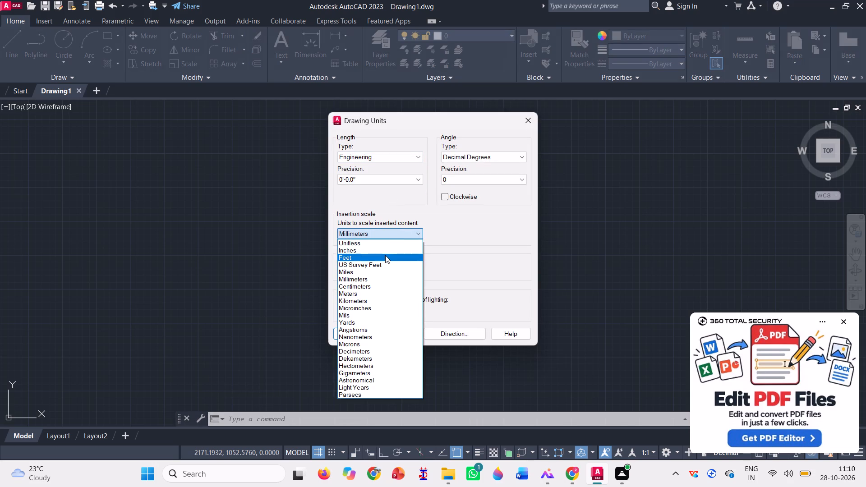
pyautogui.click(386, 255)
pyautogui.click(358, 335)
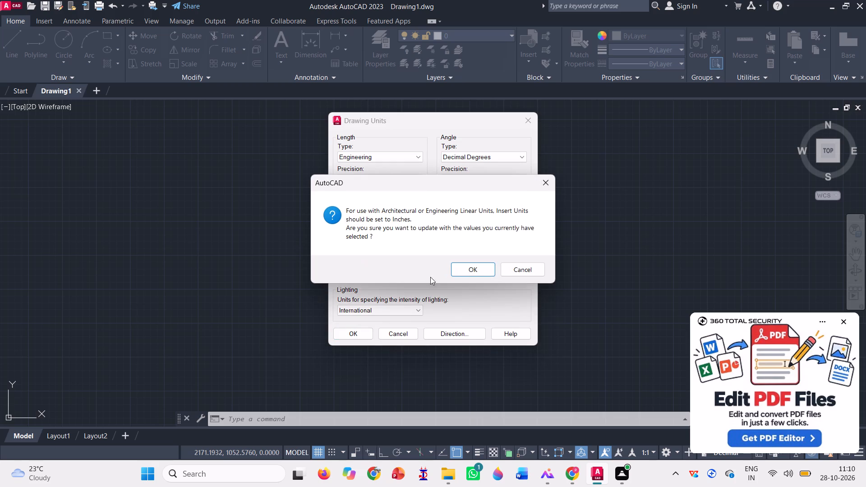
pyautogui.click(473, 268)
# Modify the Standard dimension style's primary units to Engineering format with 0'-0.0" precision.
pyautogui.write('dims')
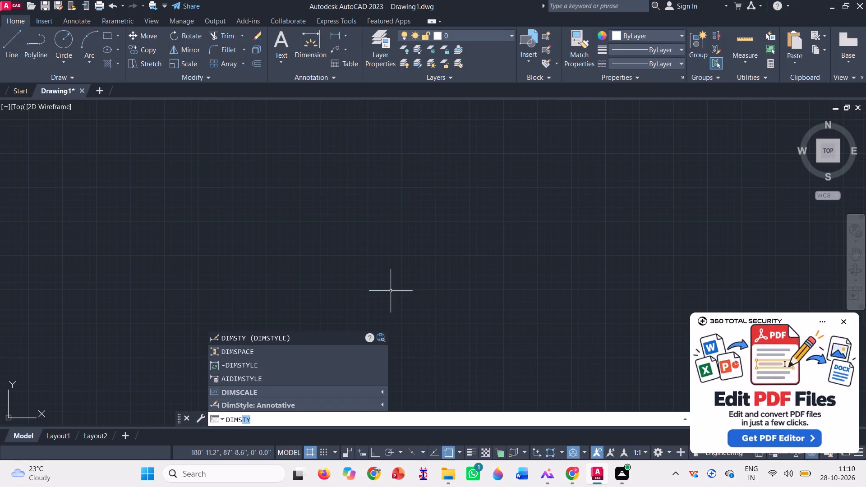
pyautogui.press('Return')
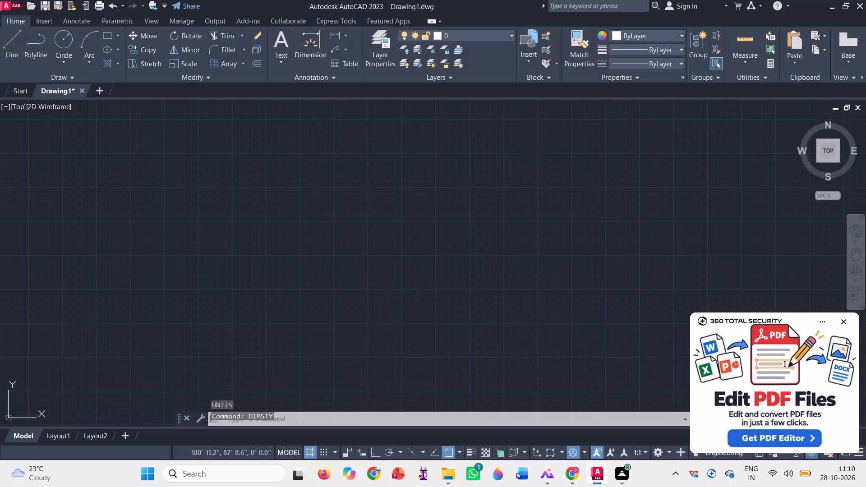
pyautogui.click(320, 194)
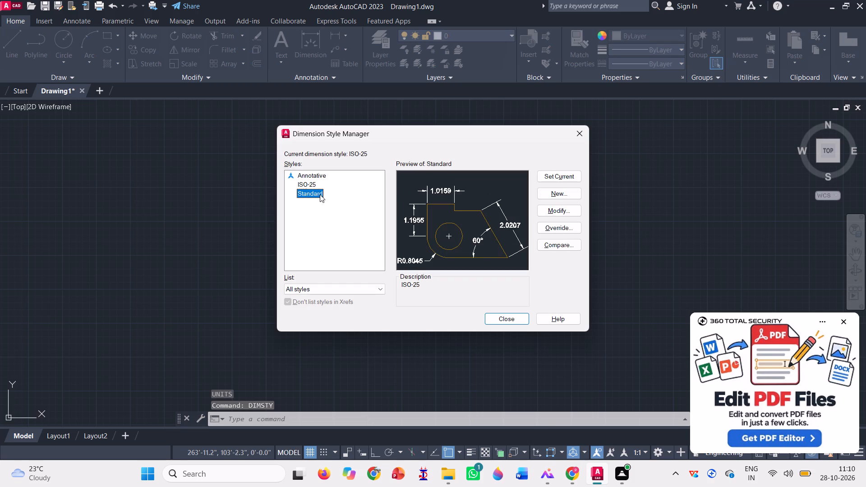
pyautogui.click(552, 212)
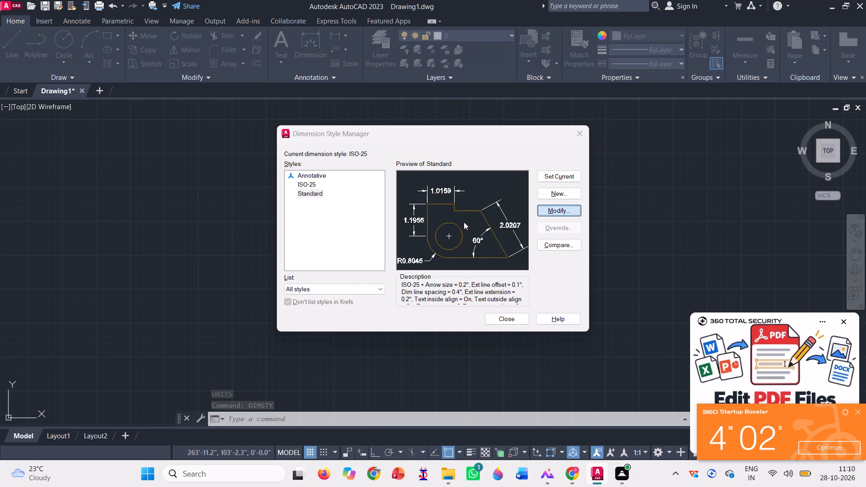
pyautogui.click(551, 212)
pyautogui.doubleClick(557, 211)
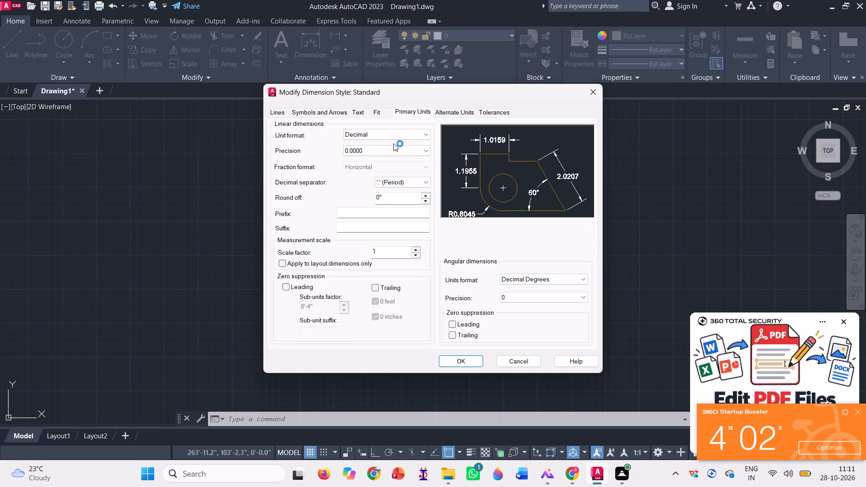
pyautogui.click(387, 138)
pyautogui.click(373, 160)
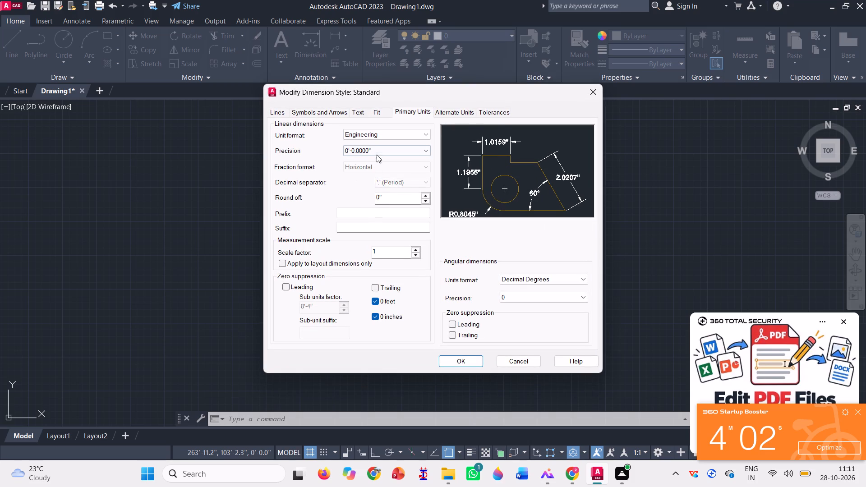
pyautogui.click(377, 155)
pyautogui.click(371, 170)
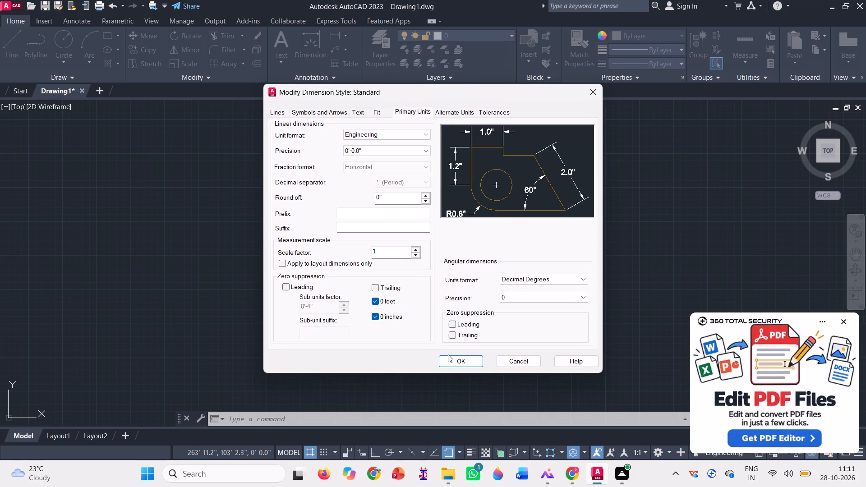
pyautogui.click(452, 364)
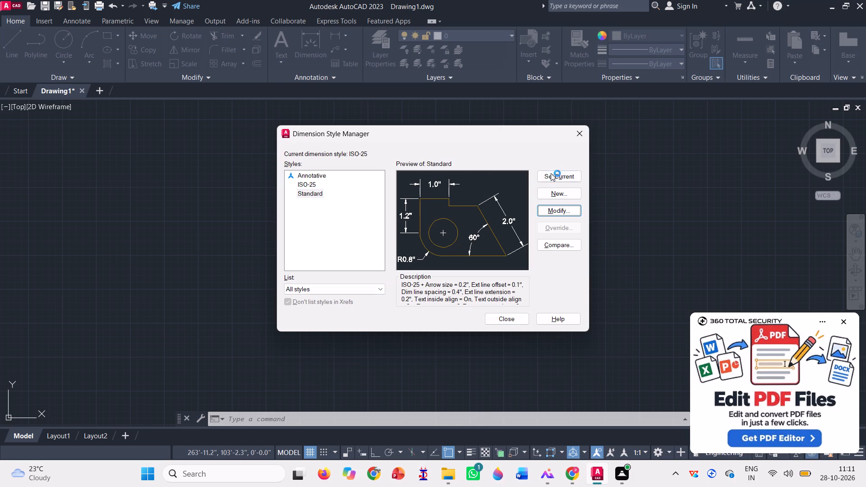
# Make Standard the current dimension style and close the Dimension Style Manager.
pyautogui.click(551, 173)
pyautogui.click(551, 173)
pyautogui.click(508, 320)
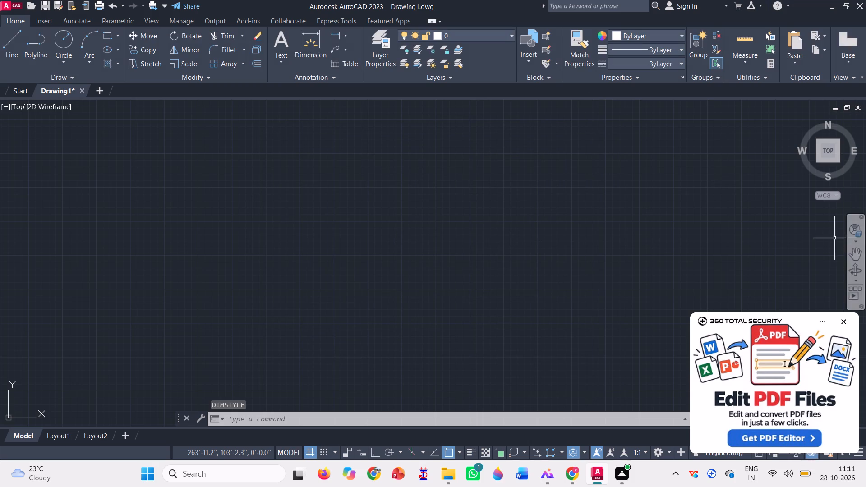
# Dismiss the 360 Total Security advertisement covering the drawing area.
pyautogui.click(843, 317)
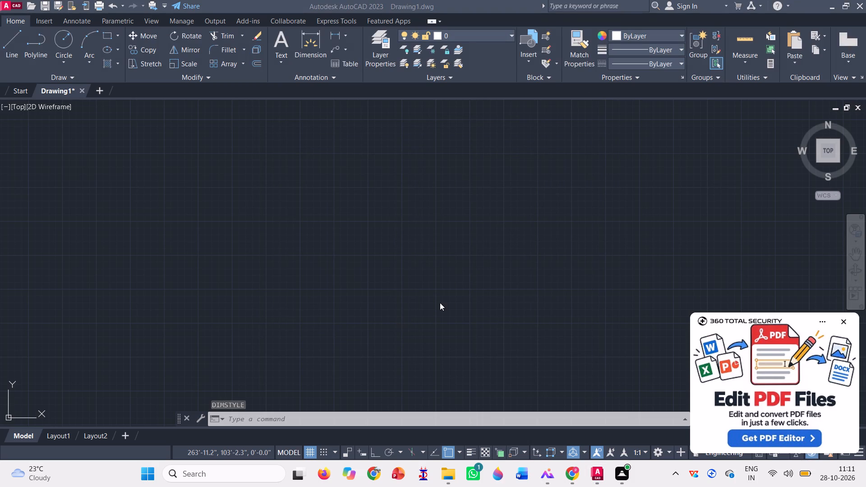
# Start the Line command.
pyautogui.press('l')
pyautogui.press('Return')
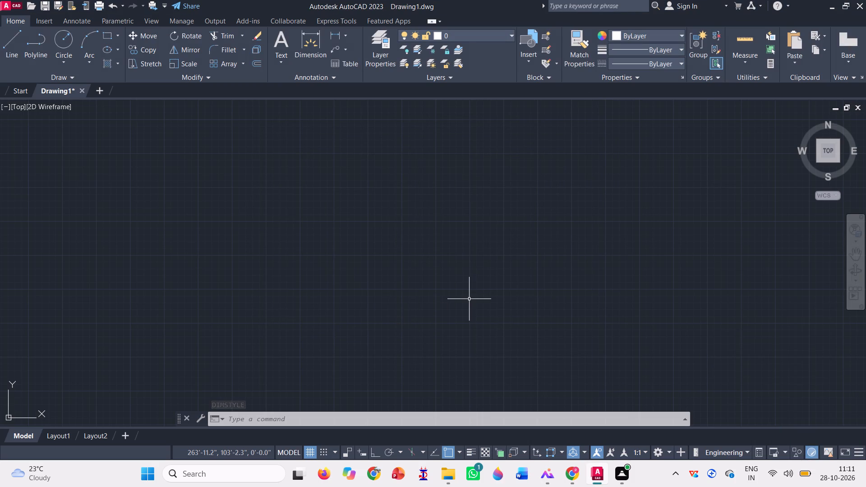
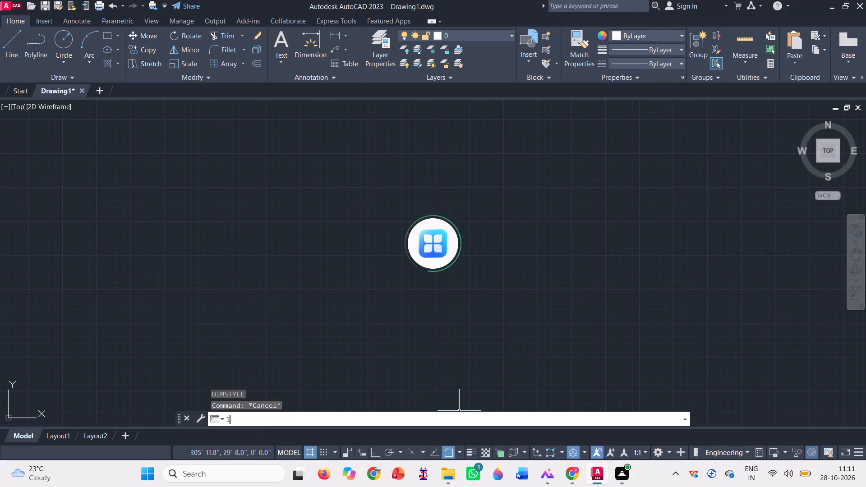
# With Ortho on, draw a 50' horizontal base line and a vertical line about 86' up from its right end.
pyautogui.press('Return')
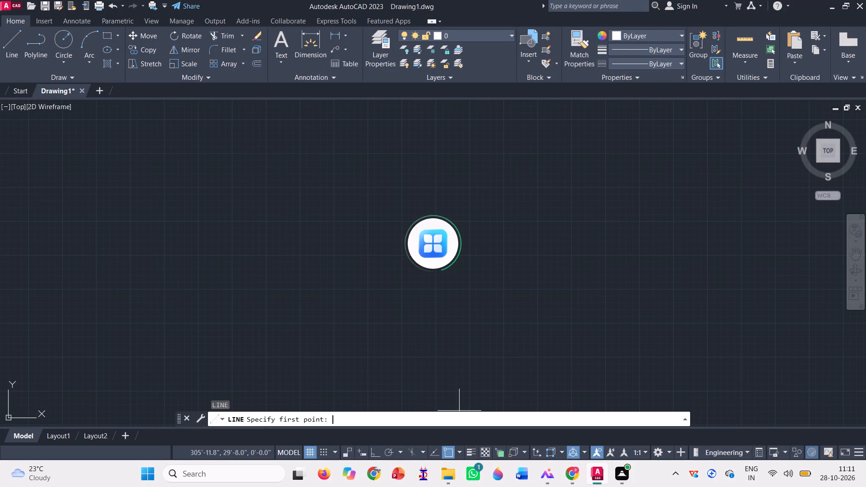
pyautogui.click(282, 328)
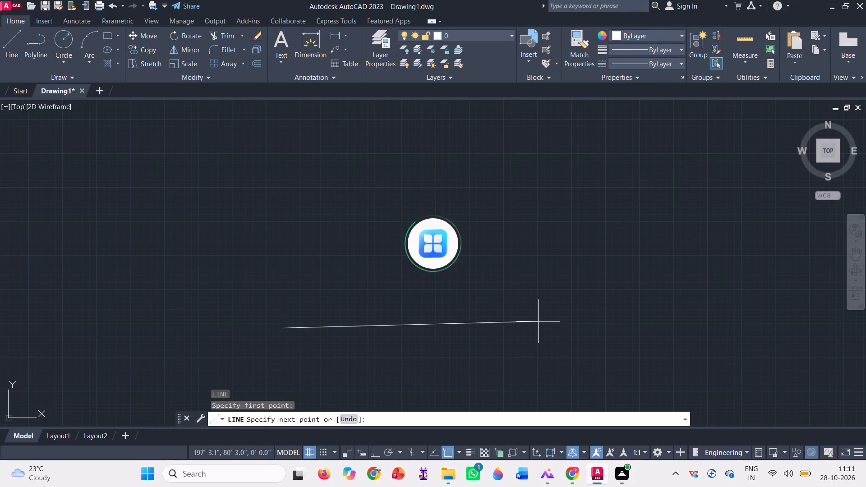
pyautogui.press('F8')
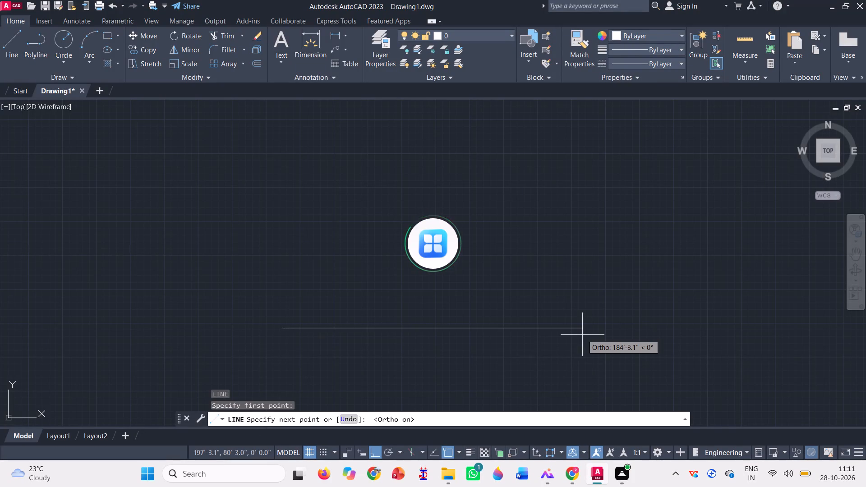
pyautogui.write("50'")
pyautogui.press('Return')
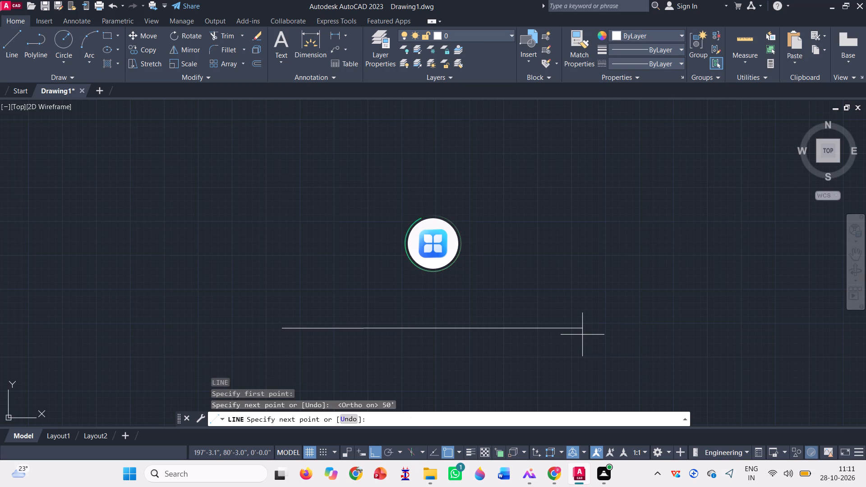
pyautogui.click(373, 188)
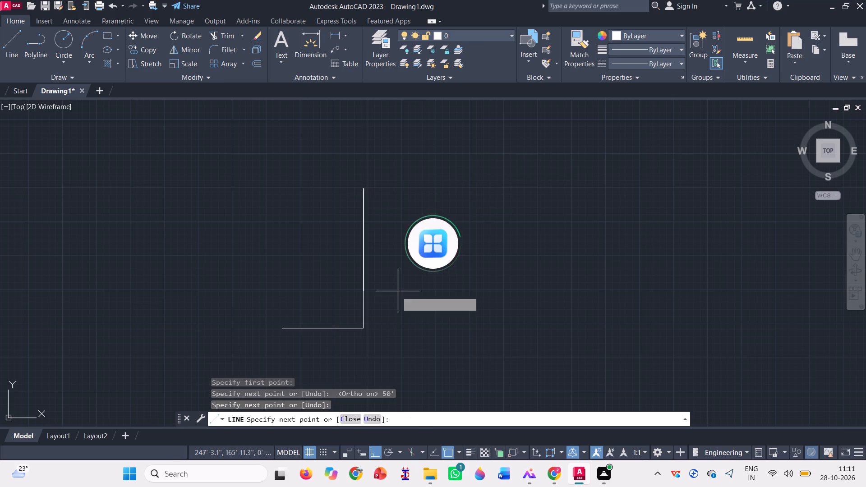
pyautogui.scroll(-1, 359, 313)
pyautogui.press('space')
# Draw a vertical line about 85' long upward from the left end of the base line.
pyautogui.press('l')
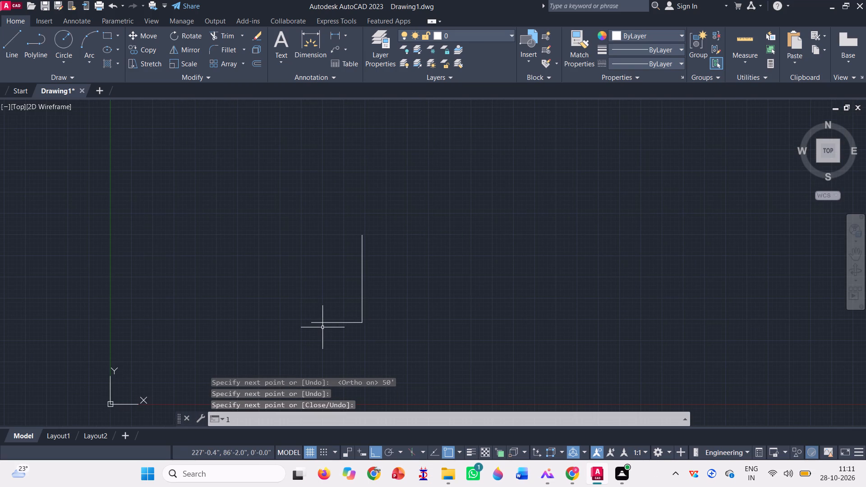
pyautogui.press('Return')
pyautogui.scroll(2, 322, 326)
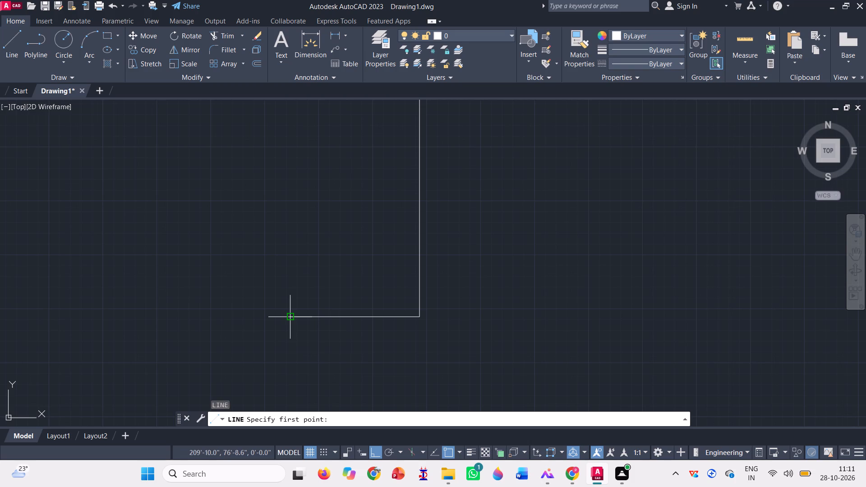
pyautogui.click(288, 316)
pyautogui.scroll(-1, 364, 382)
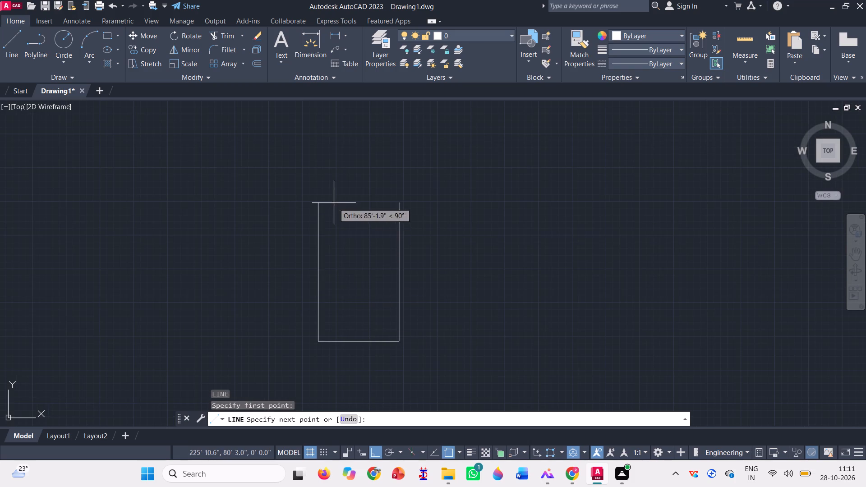
pyautogui.click(334, 203)
pyautogui.press('space')
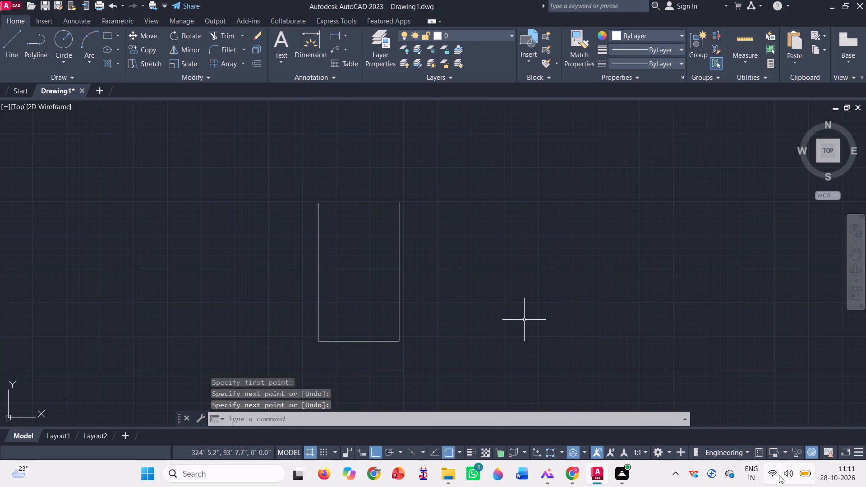
# Raise the screen brightness in the Windows quick settings.
pyautogui.click(779, 475)
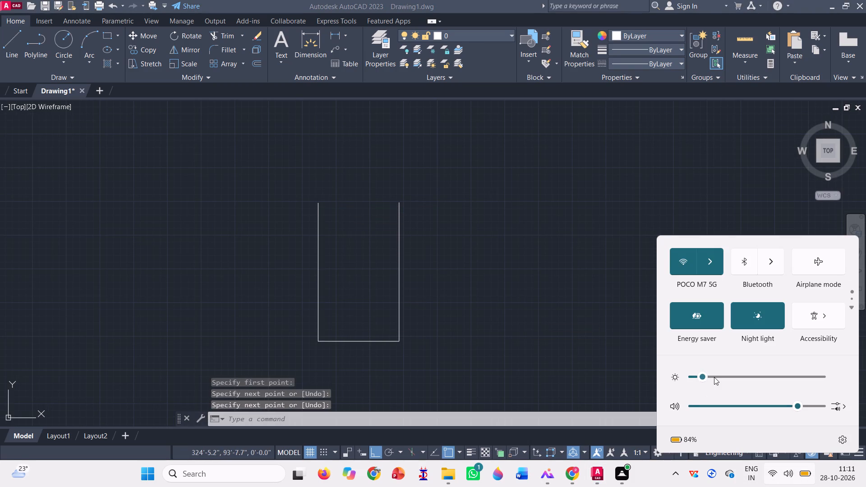
pyautogui.click(714, 377)
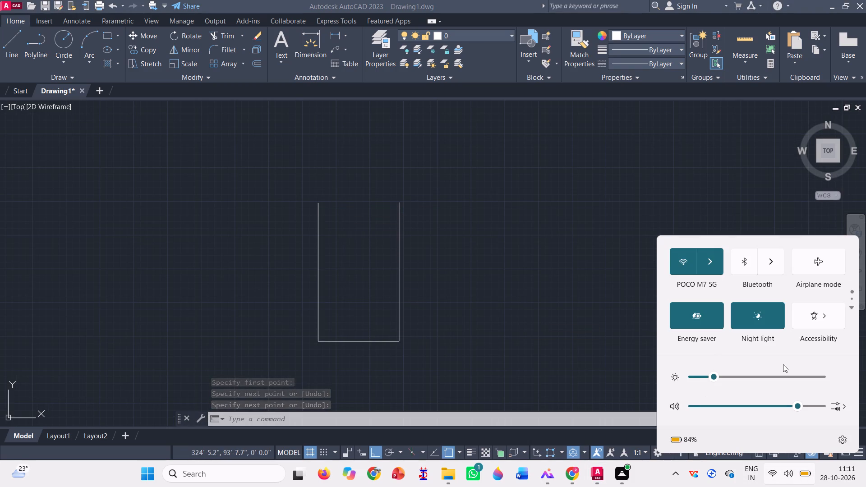
pyautogui.click(727, 376)
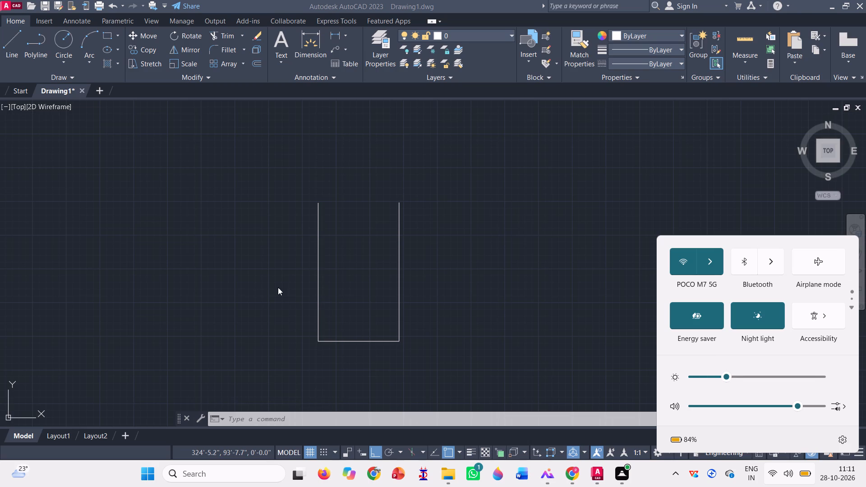
pyautogui.press('Escape')
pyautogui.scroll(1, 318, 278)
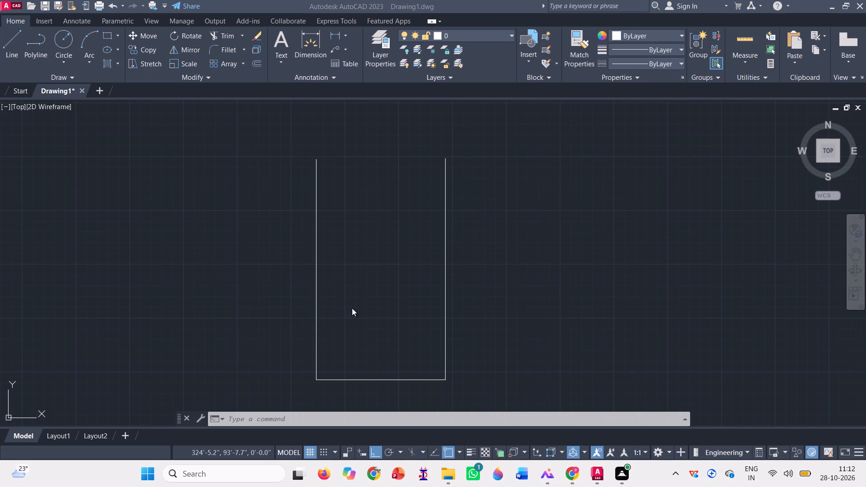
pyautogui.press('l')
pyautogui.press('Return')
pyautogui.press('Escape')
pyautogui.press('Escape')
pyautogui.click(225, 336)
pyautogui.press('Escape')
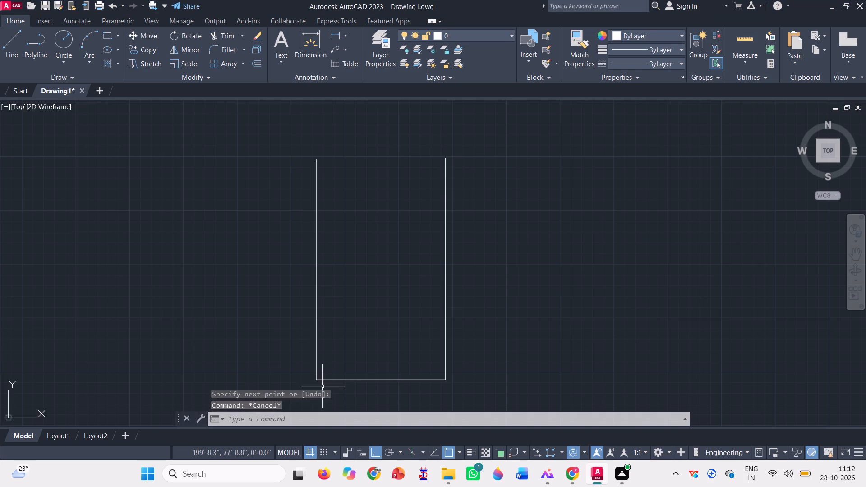
# Draw a line from the lower-left corner 10' up, across to the right side, 0'6" up and back to the left side.
pyautogui.press('l')
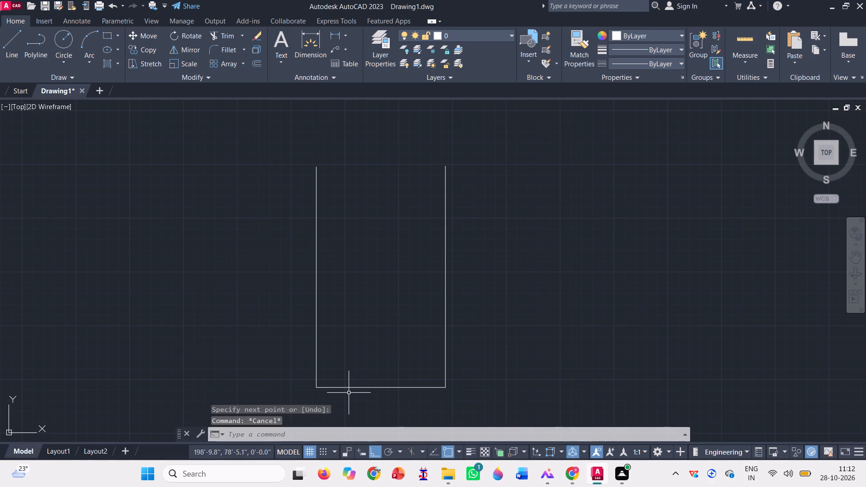
pyautogui.press('Return')
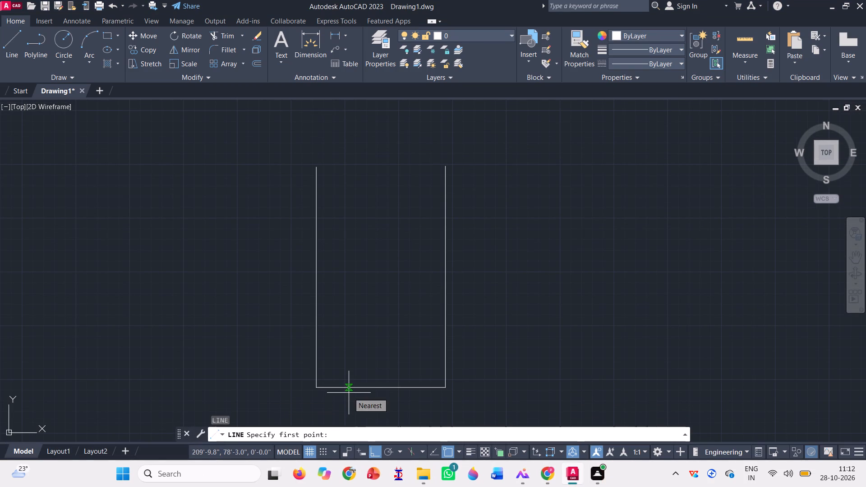
pyautogui.click(315, 387)
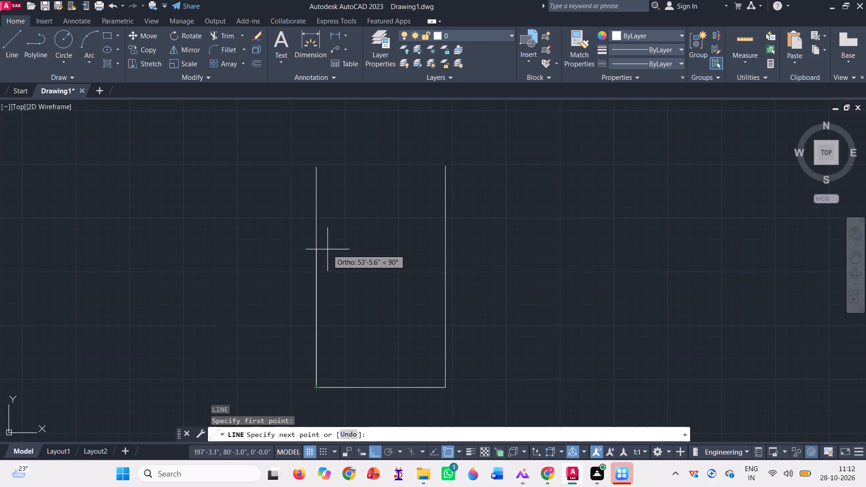
pyautogui.write("10'")
pyautogui.press('Return')
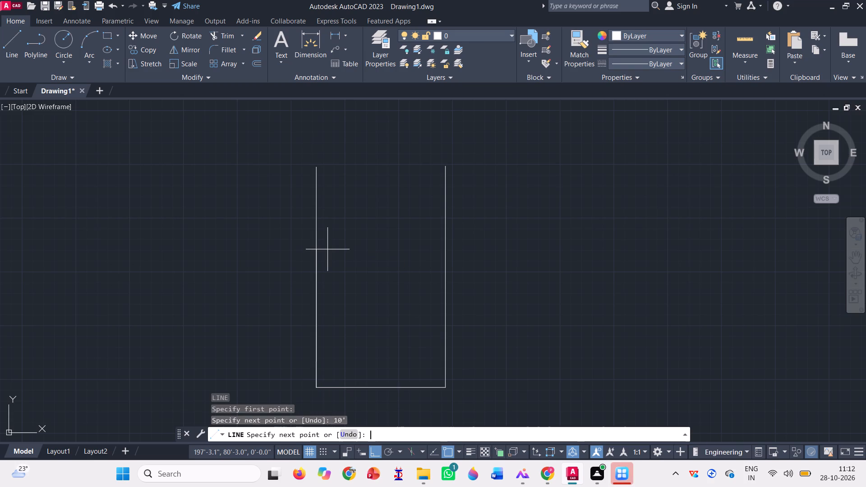
pyautogui.click(444, 362)
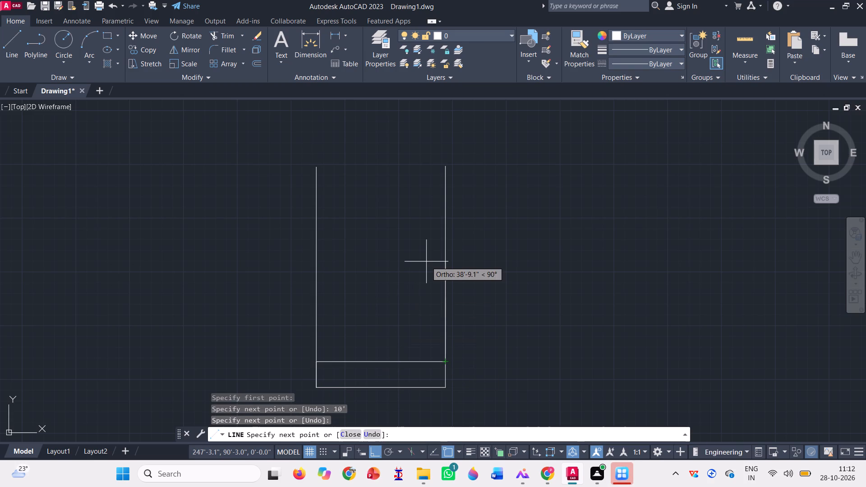
pyautogui.write('0\'6"')
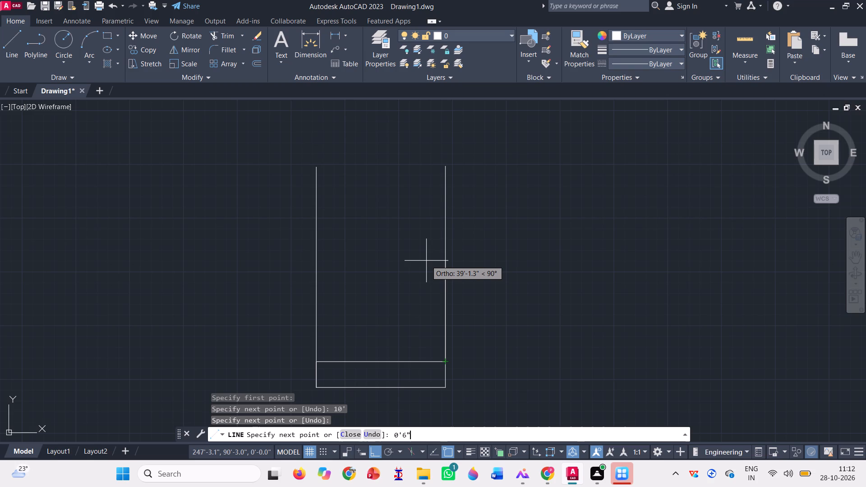
pyautogui.press('Return')
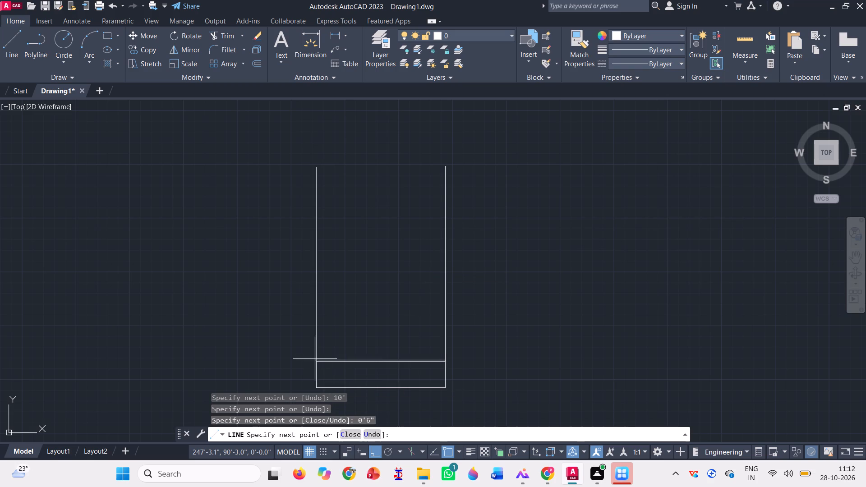
pyautogui.scroll(4, 314, 359)
pyautogui.click(327, 371)
# Continue the line 10' up the left side, across to the right side, 0'6" up and back to the left side.
pyautogui.scroll(-2, 258, 345)
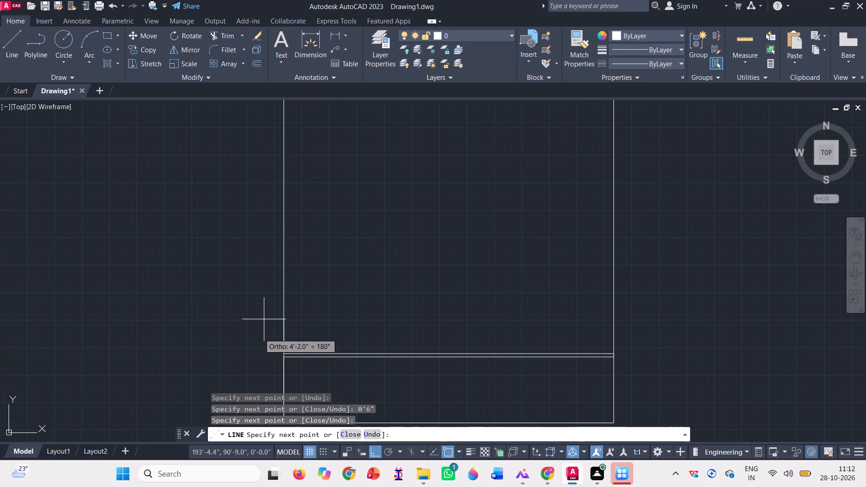
pyautogui.write("10'")
pyautogui.press('Return')
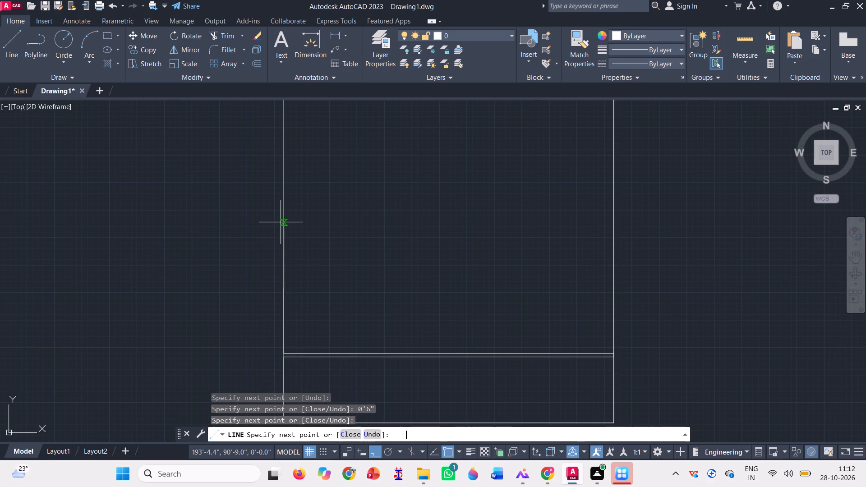
pyautogui.scroll(-1, 281, 222)
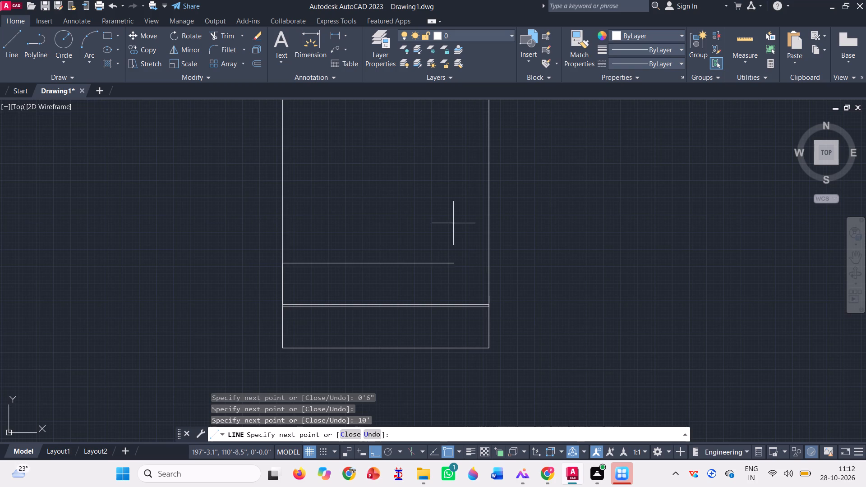
pyautogui.click(491, 266)
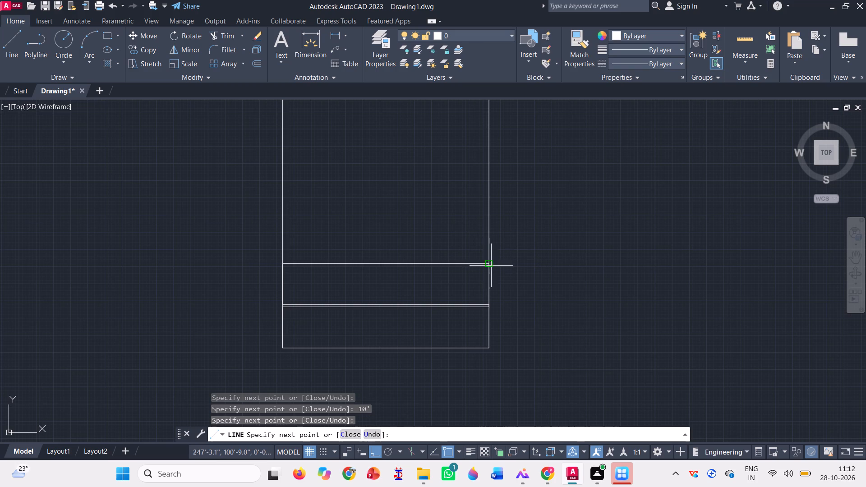
pyautogui.write("0'")
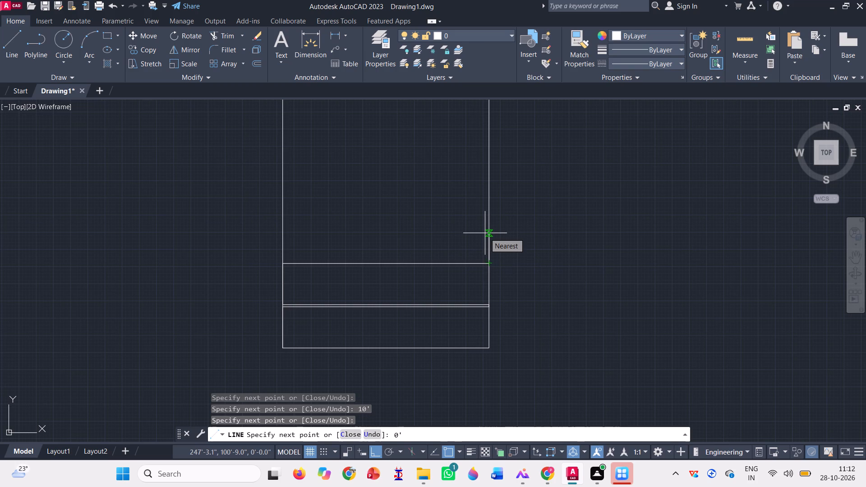
pyautogui.write('6"')
pyautogui.press('Return')
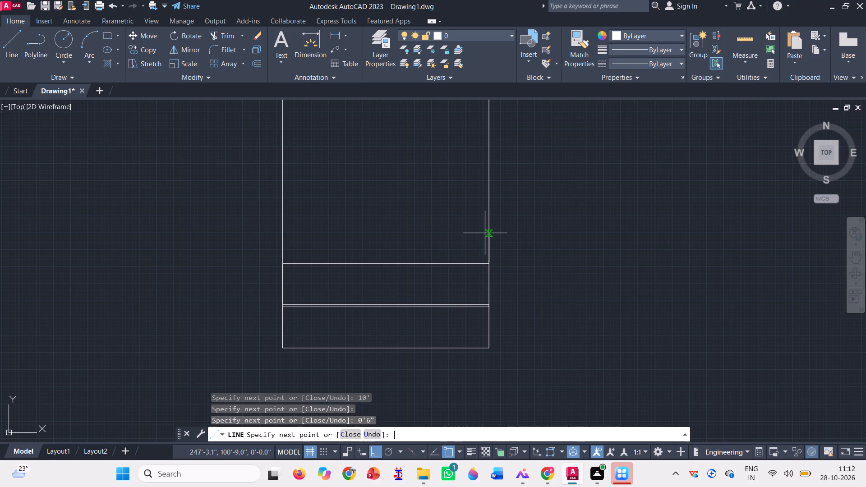
pyautogui.scroll(3, 296, 262)
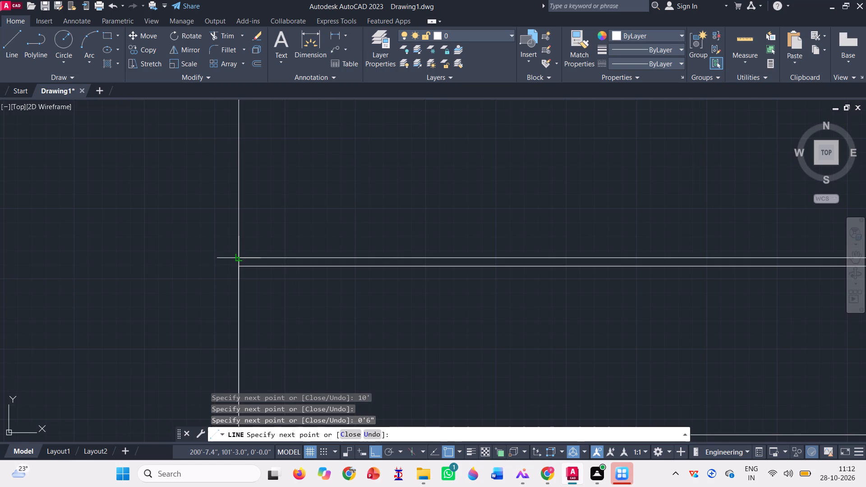
pyautogui.click(241, 258)
# Add a third double cross line: 10' up the left side, across to the right, 0'6" up and back to the left side.
pyautogui.scroll(-4, 267, 270)
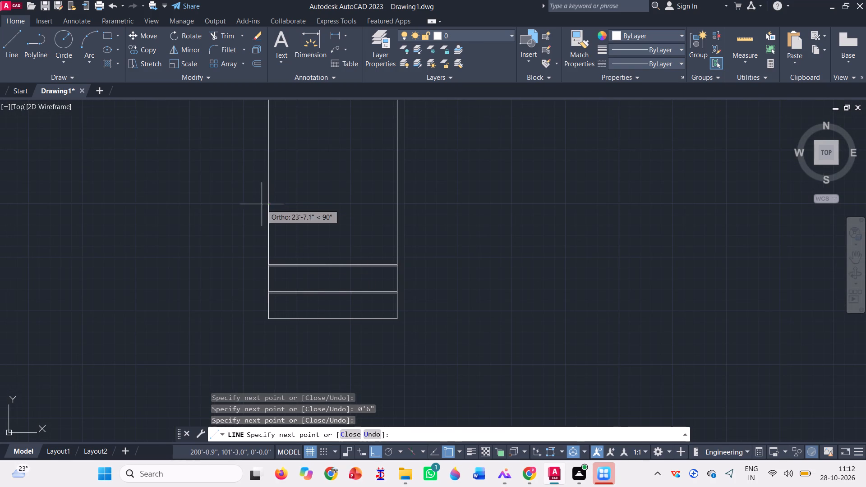
pyautogui.write("10'")
pyautogui.press('Return')
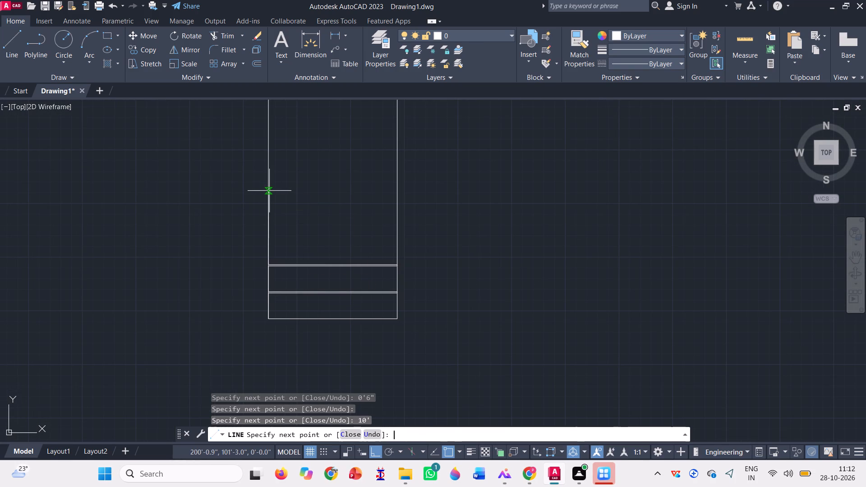
pyautogui.click(397, 237)
pyautogui.write('0\'6"')
pyautogui.press('Return')
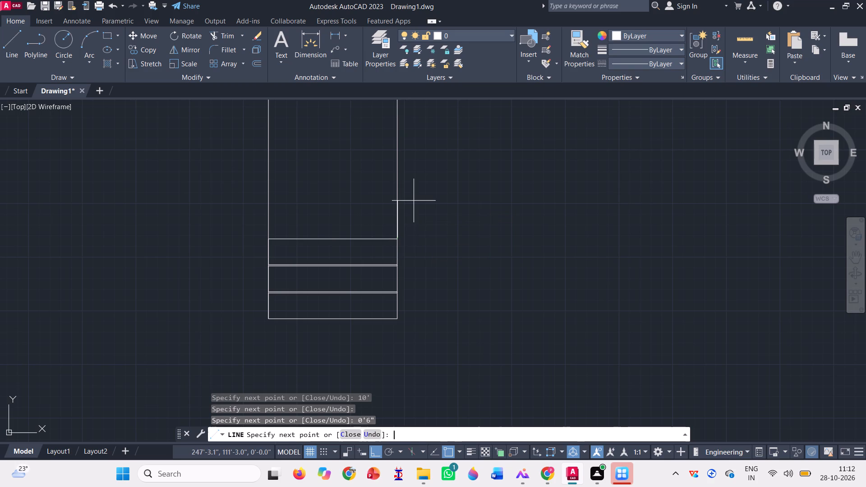
pyautogui.scroll(3, 281, 215)
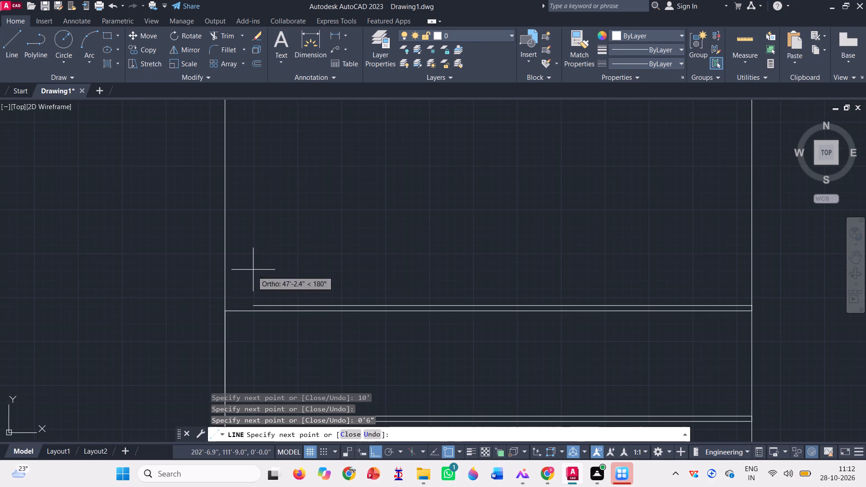
pyautogui.click(225, 307)
pyautogui.scroll(-2, 291, 282)
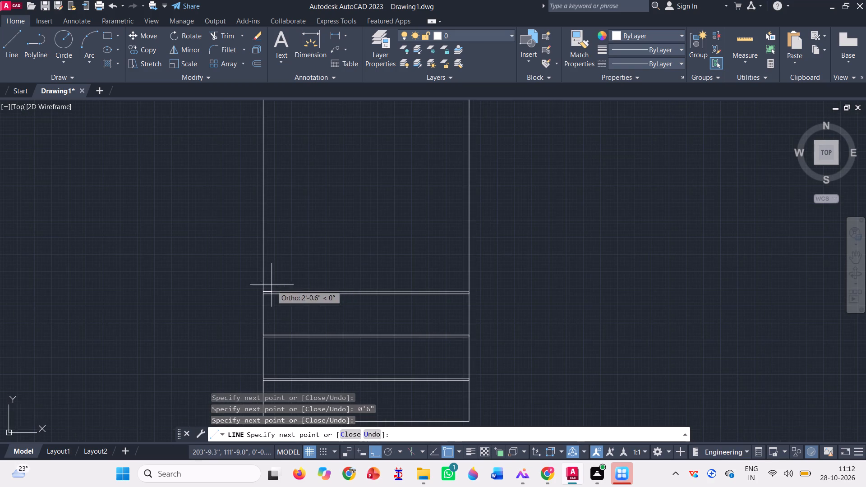
# End the line and trim off both side lines above the uppermost double cross line.
pyautogui.scroll(-1, 296, 280)
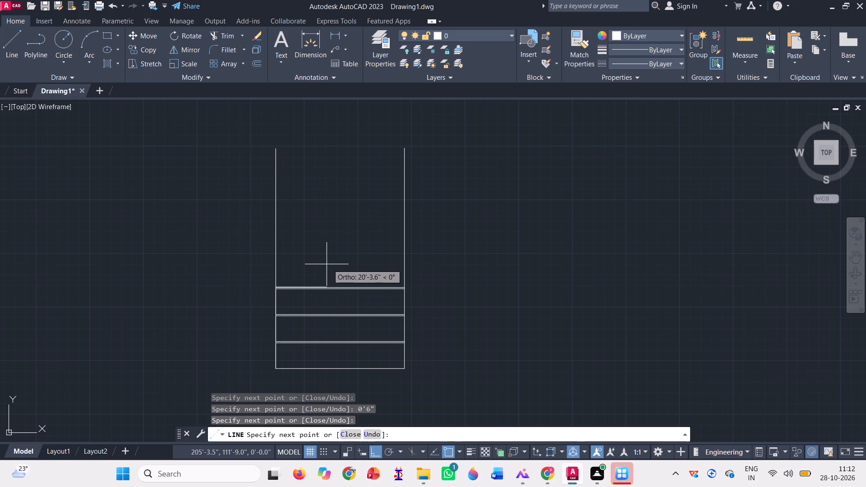
pyautogui.press('space')
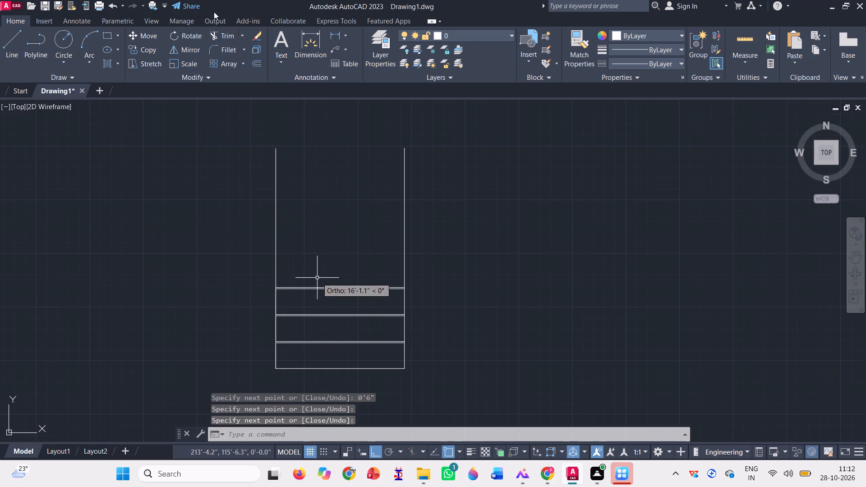
pyautogui.click(221, 33)
pyautogui.click(224, 211)
pyautogui.click(638, 216)
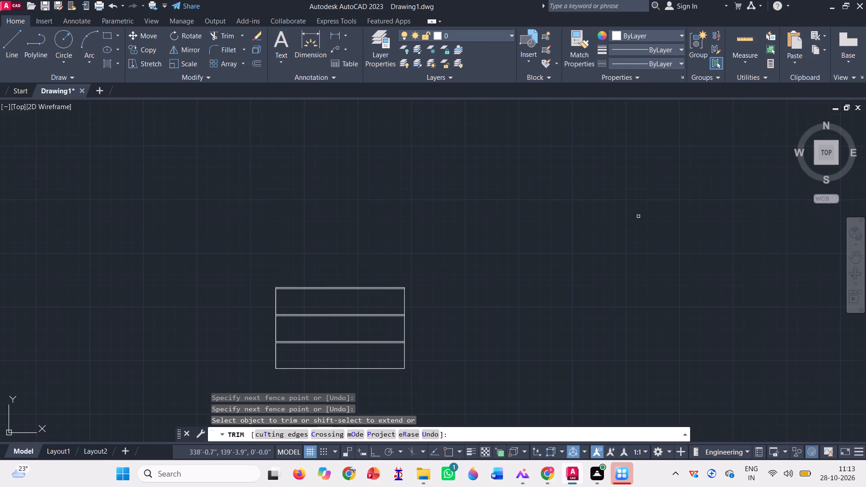
pyautogui.press('Escape')
# Draw a horizontal line from the midpoint of the bottom bay's left side across to beyond the outline's right side.
pyautogui.scroll(1, 253, 386)
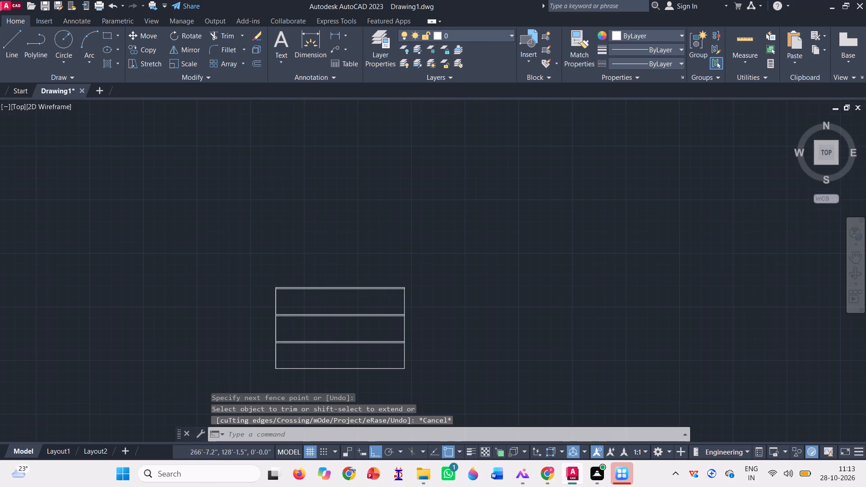
pyautogui.scroll(1, 321, 372)
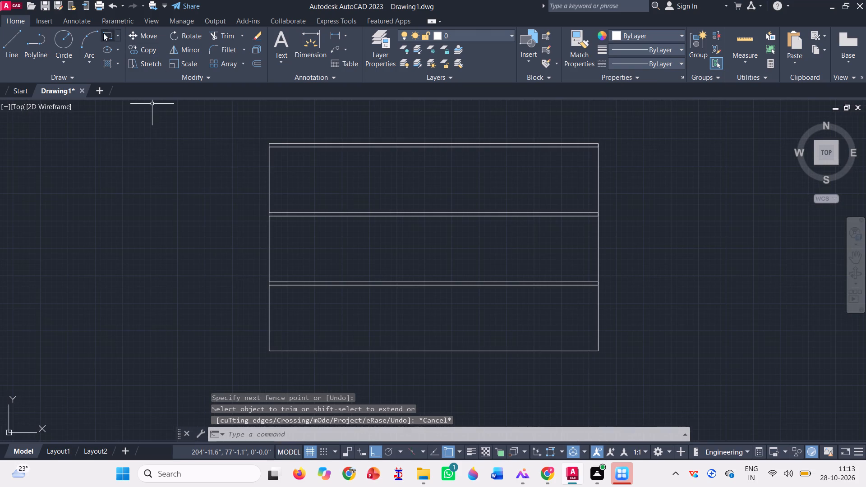
pyautogui.click(103, 33)
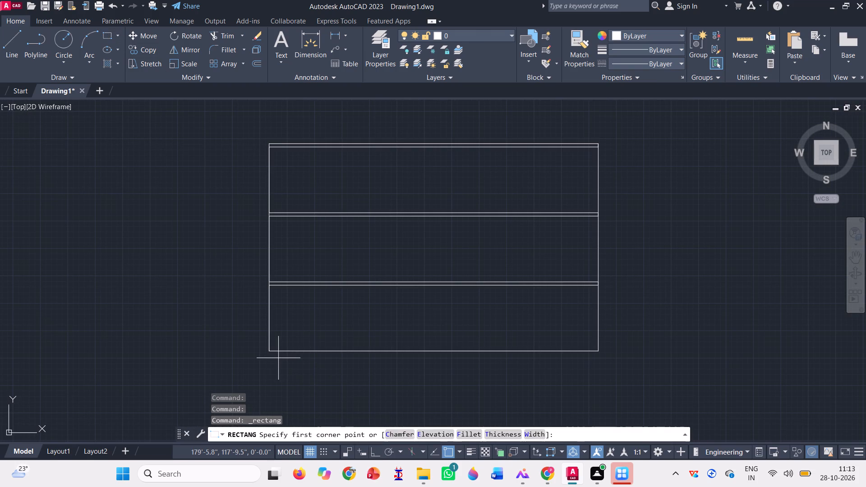
pyautogui.press('Escape')
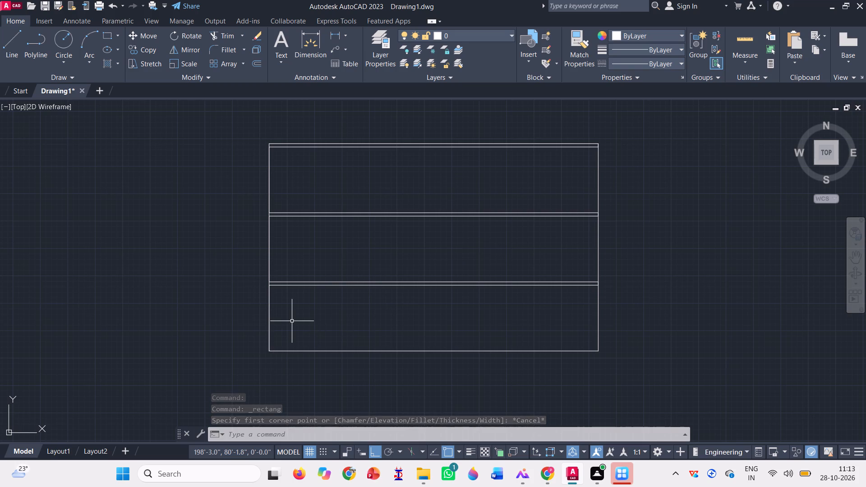
pyautogui.press('l')
pyautogui.press('Return')
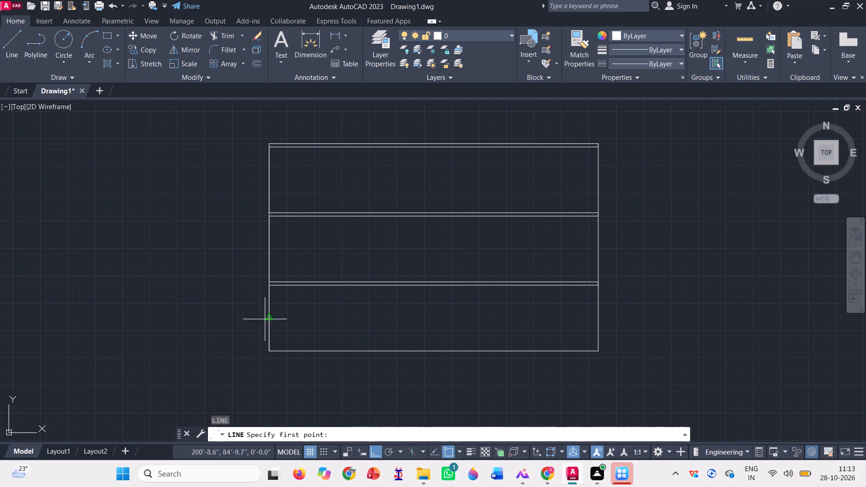
pyautogui.click(267, 322)
pyautogui.click(682, 321)
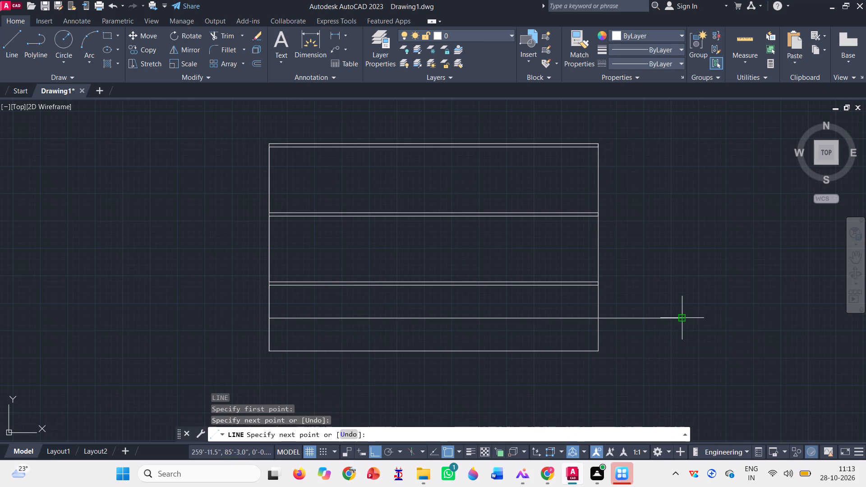
pyautogui.press('space')
# Draw two rectangles from the base line up to the mid-bay line: a narrow one at the lower-left corner and a wider one beyond a gap.
pyautogui.scroll(1, 369, 349)
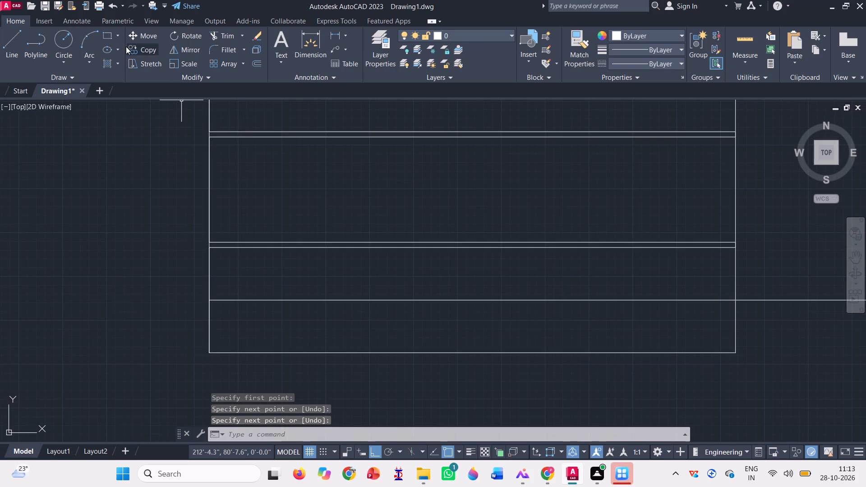
pyautogui.click(106, 37)
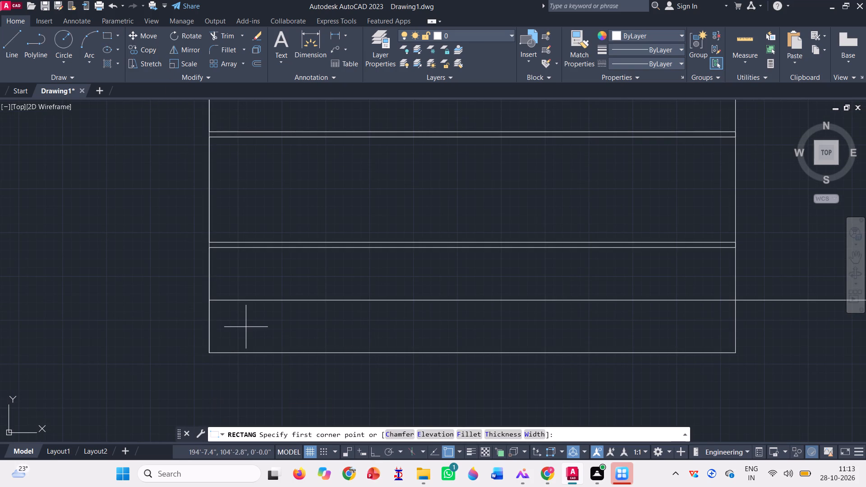
pyautogui.click(211, 354)
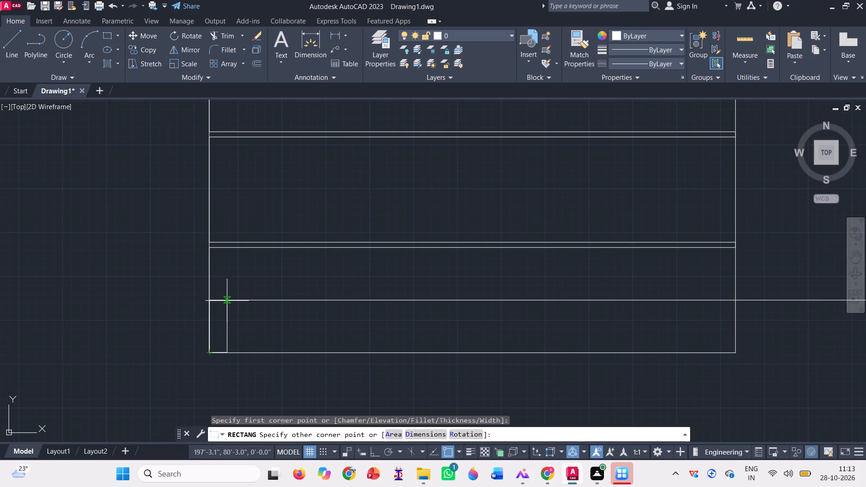
pyautogui.click(221, 301)
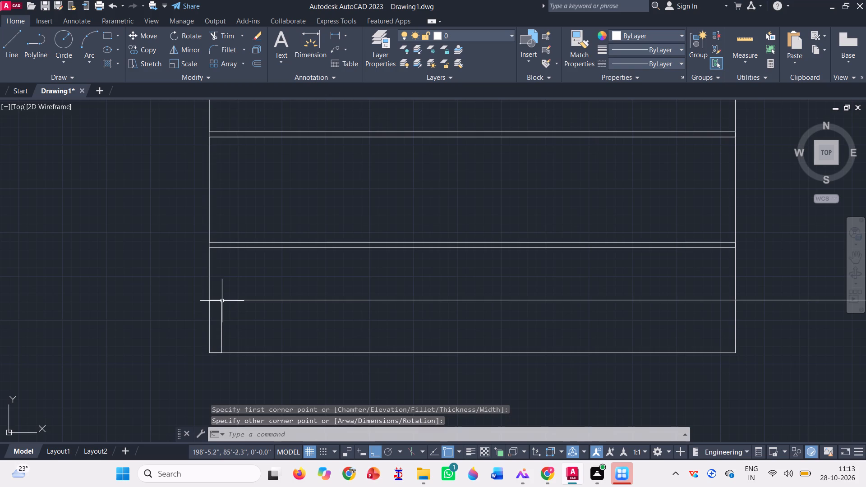
pyautogui.click(106, 35)
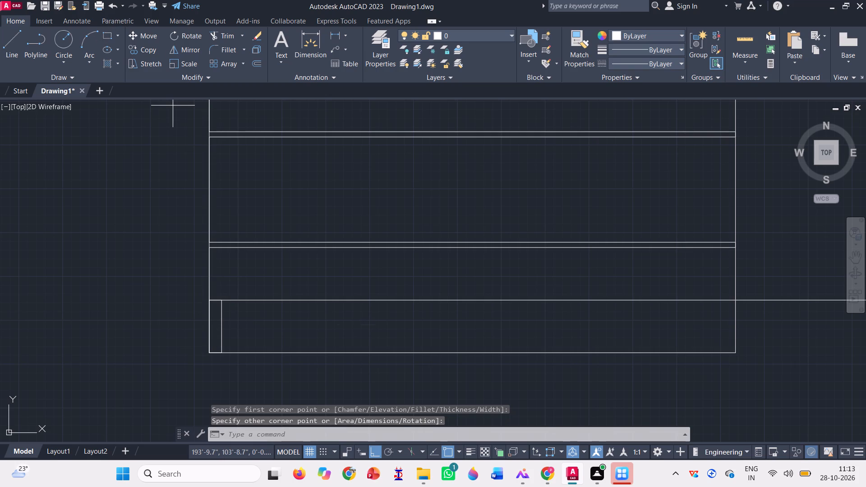
pyautogui.scroll(1, 353, 329)
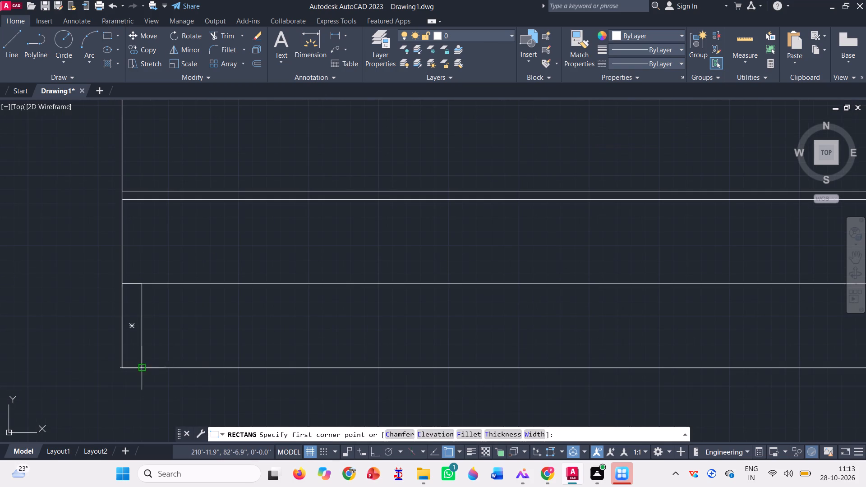
pyautogui.click(224, 368)
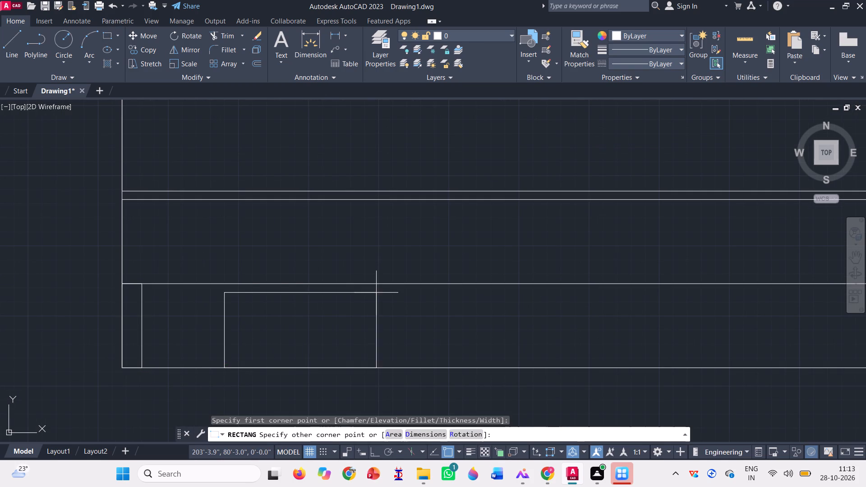
pyautogui.click(302, 284)
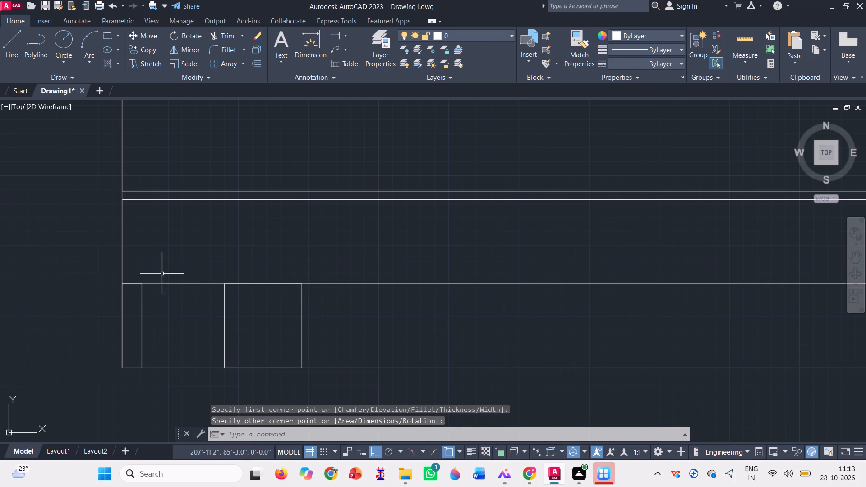
# Draw a rectangle on the base line filling the gap between the two rectangles, with its top slightly below the mid-bay line.
pyautogui.click(109, 32)
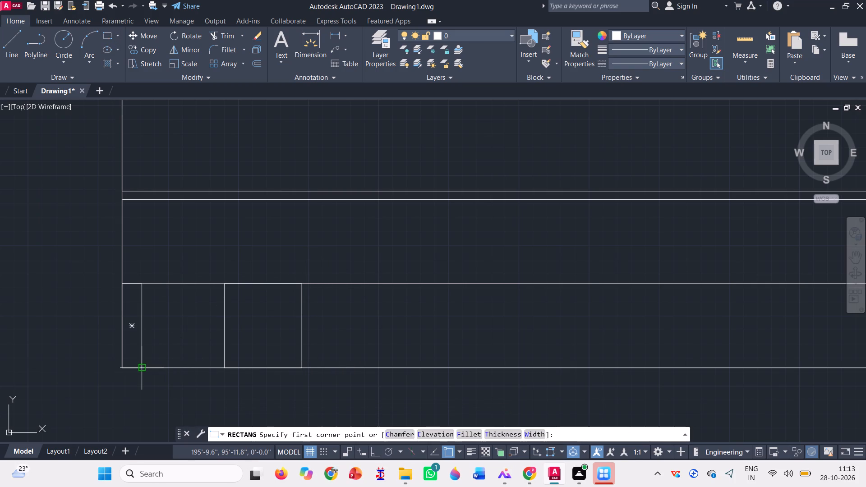
pyautogui.click(142, 368)
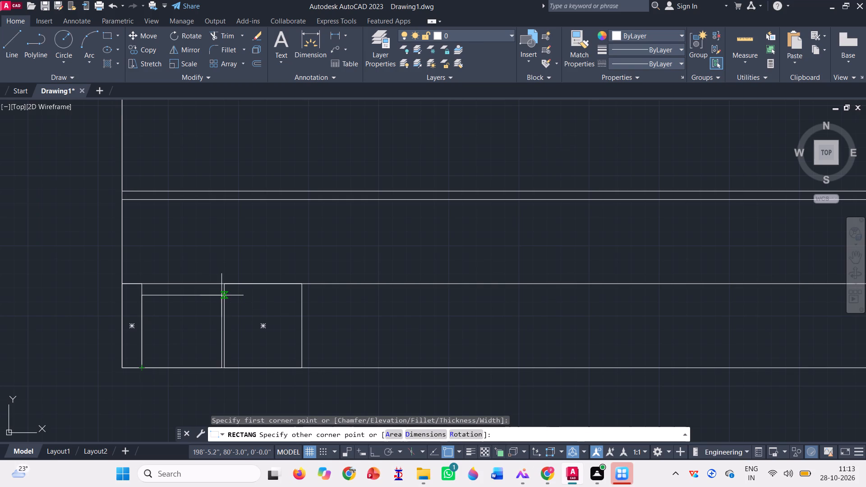
pyautogui.click(226, 300)
pyautogui.scroll(-1, 193, 302)
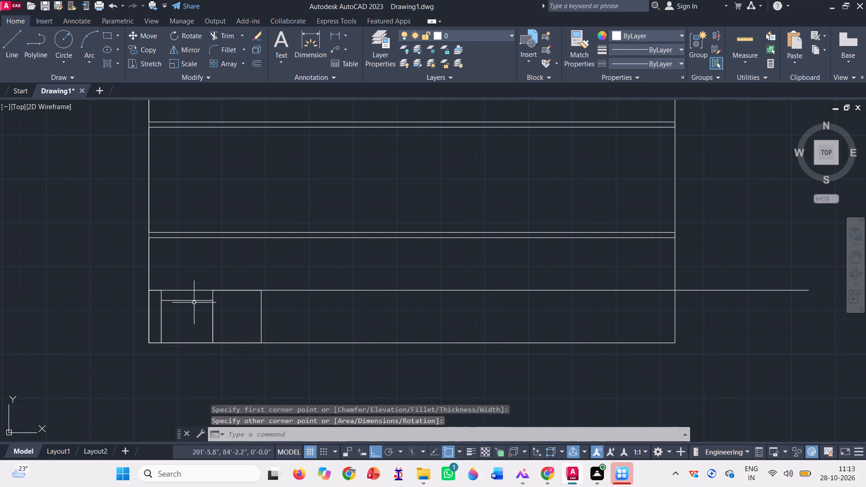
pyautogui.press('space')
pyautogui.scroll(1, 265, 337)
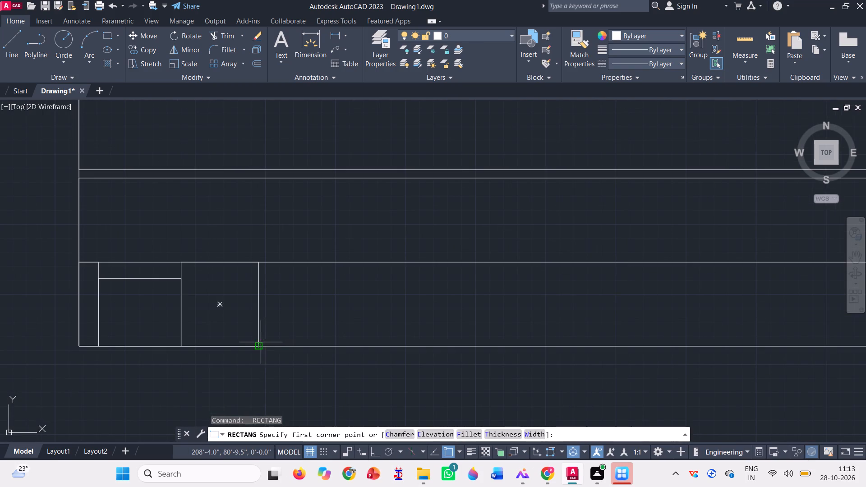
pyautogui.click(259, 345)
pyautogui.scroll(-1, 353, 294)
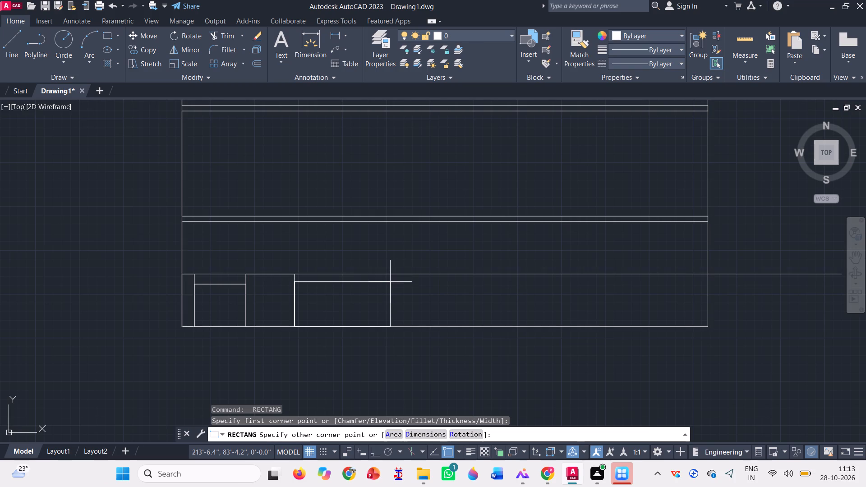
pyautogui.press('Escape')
# Draw a horizontal construction line (XLINE) through the top-right corner of the shorter rectangle.
pyautogui.press('c')
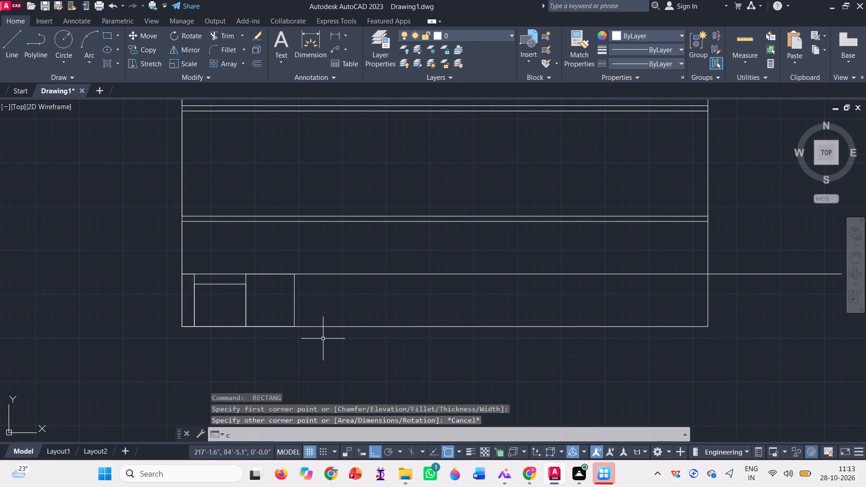
pyautogui.press('BackSpace')
pyautogui.write('xl')
pyautogui.press('Return')
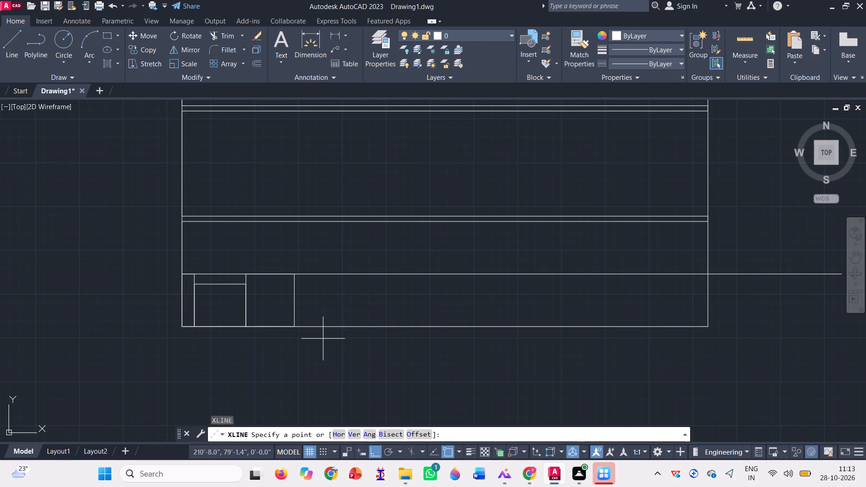
pyautogui.scroll(1, 270, 318)
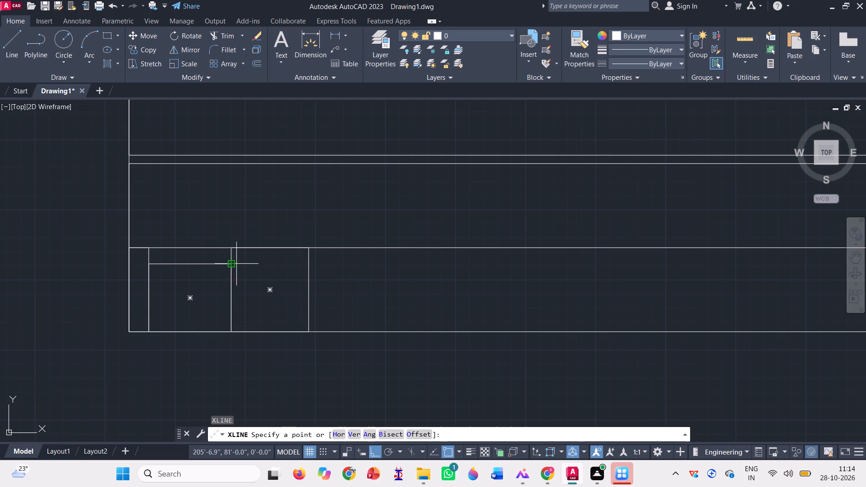
pyautogui.click(229, 265)
pyautogui.click(37, 272)
pyautogui.press('space')
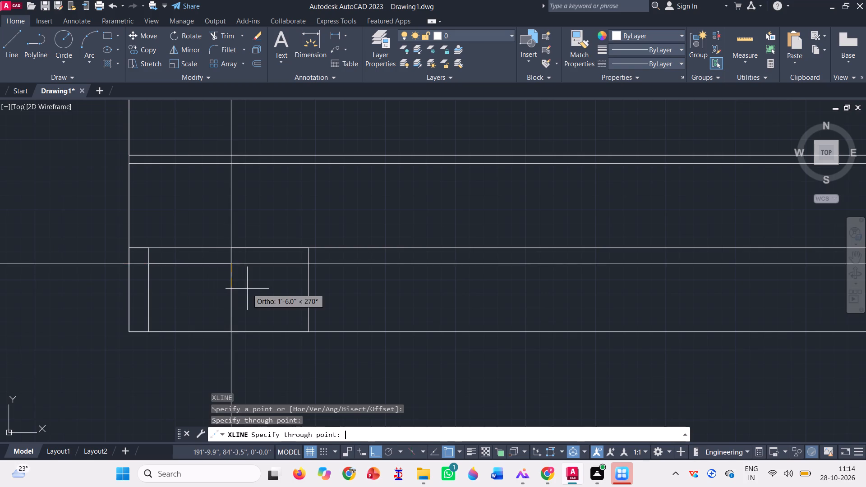
# Extend the row rightward with two adjoining rectangles: a wide one up to the construction line and a narrow one up to the mid-bay line.
pyautogui.click(106, 35)
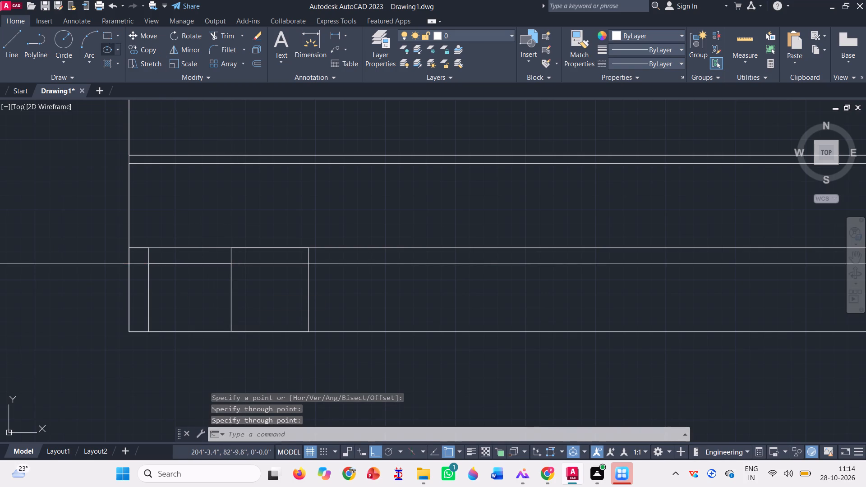
pyautogui.click(311, 334)
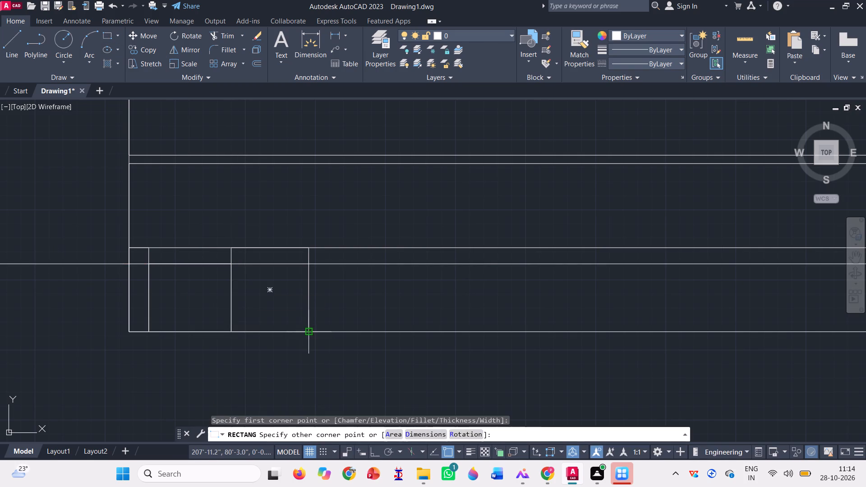
pyautogui.click(449, 266)
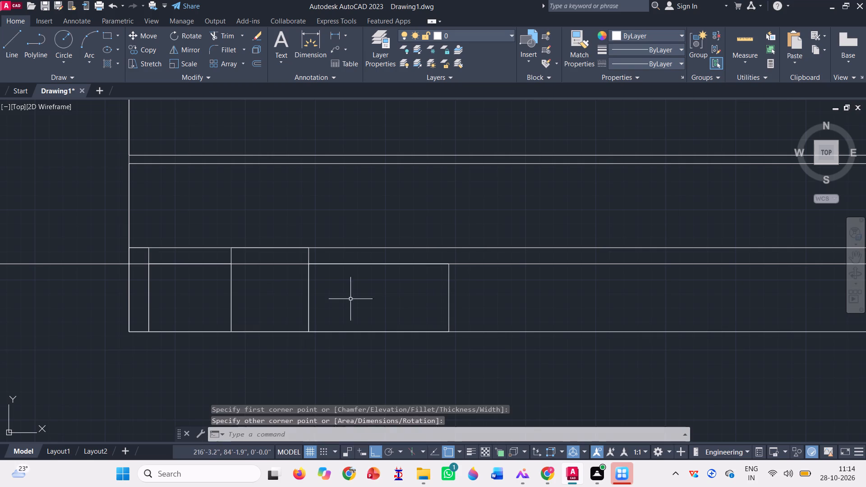
pyautogui.scroll(1, 156, 266)
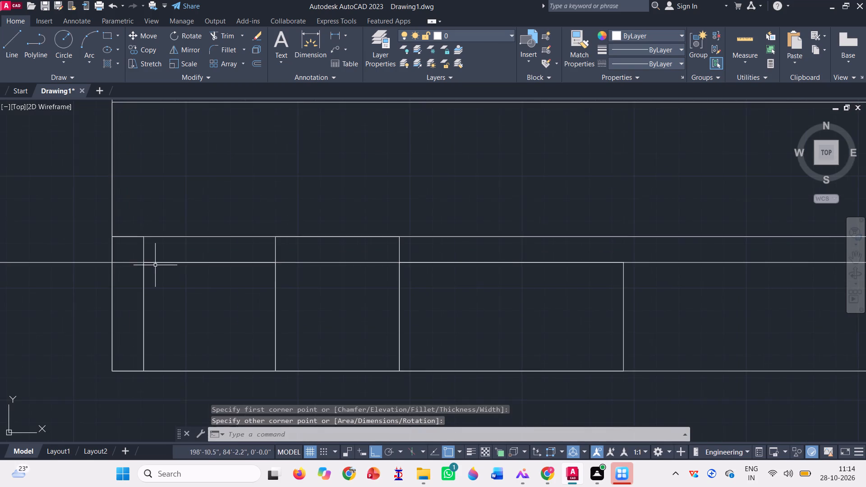
pyautogui.scroll(-1, 138, 272)
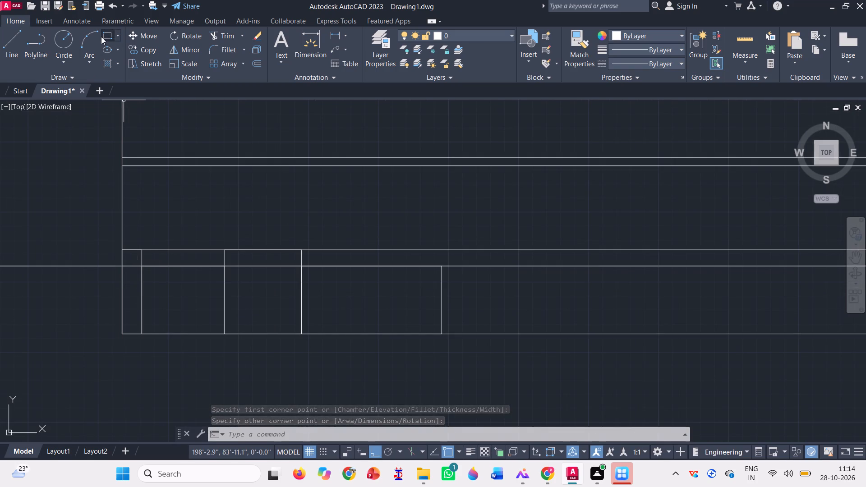
pyautogui.press('space')
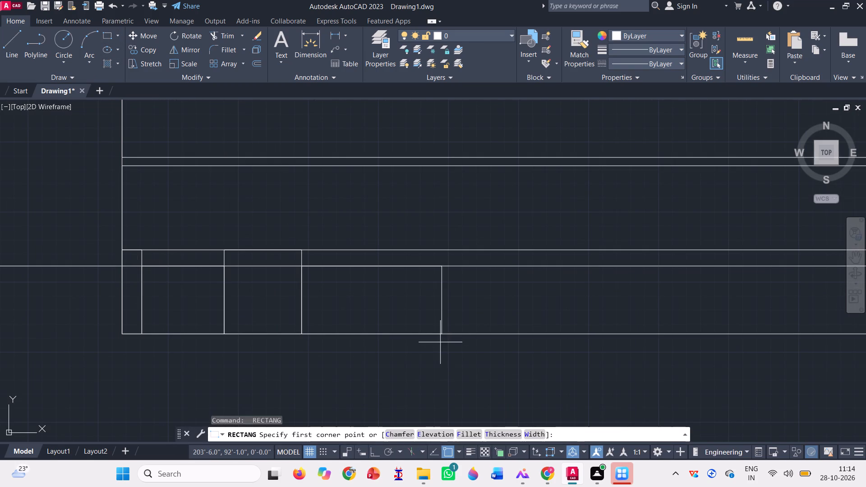
pyautogui.click(443, 333)
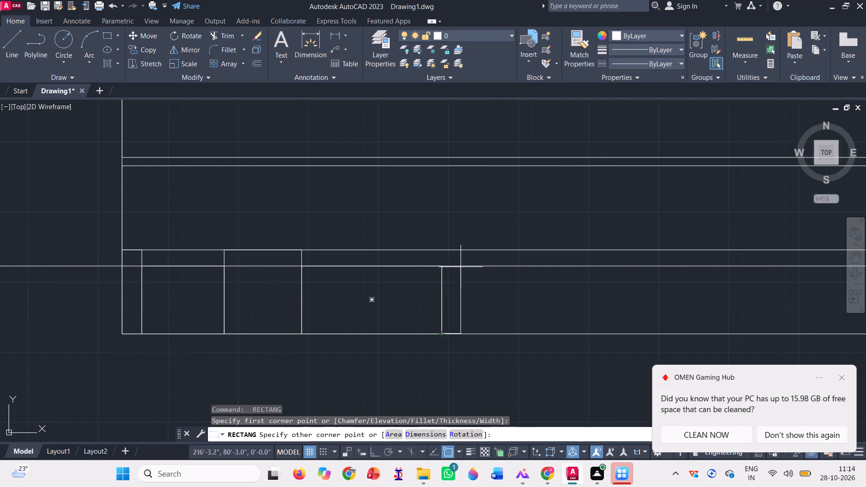
pyautogui.scroll(1, 465, 247)
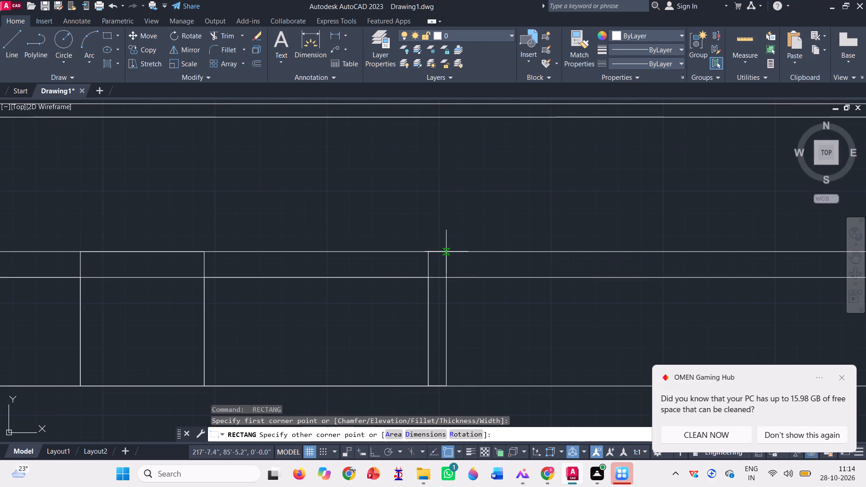
pyautogui.click(447, 250)
pyautogui.scroll(-1, 439, 266)
pyautogui.scroll(-1, 367, 348)
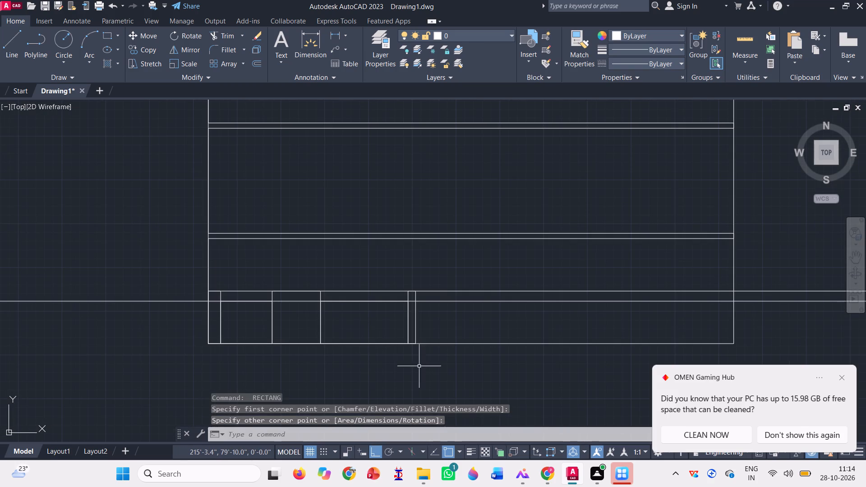
# Draw a vertical line from the base line along the last narrow rectangle's right edge to above the layout's top line.
pyautogui.press('l')
pyautogui.press('Return')
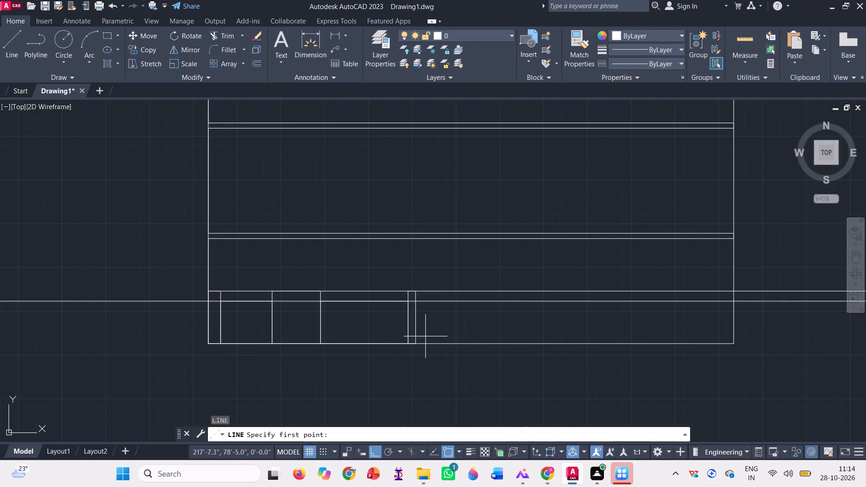
pyautogui.click(419, 345)
pyautogui.scroll(-2, 416, 387)
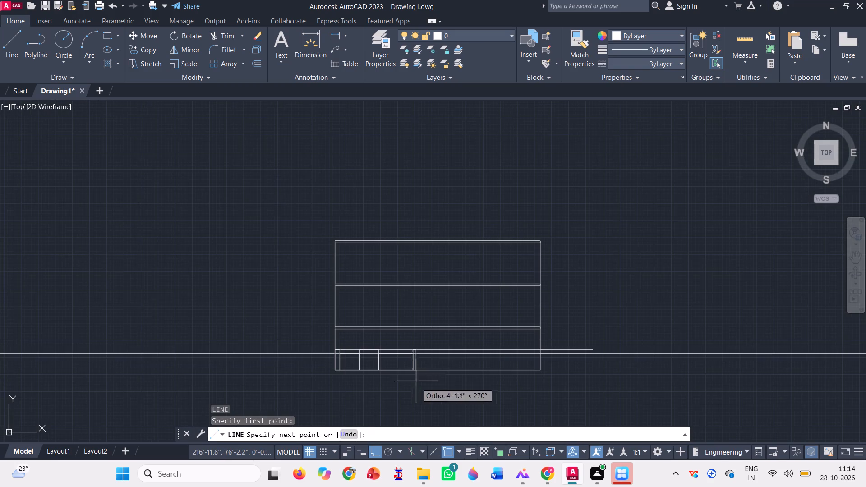
pyautogui.click(415, 216)
pyautogui.press('Escape')
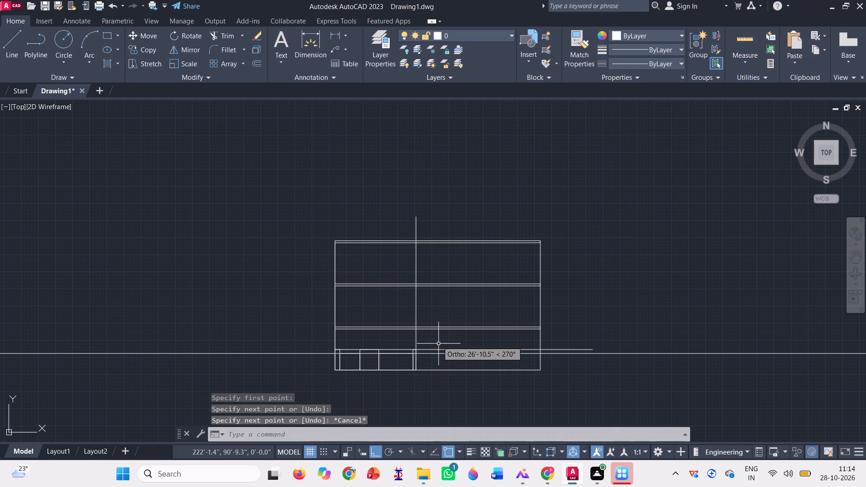
# Delete the horizontal construction line and the mid-bay line across the bottom bay.
pyautogui.scroll(2, 434, 386)
pyautogui.click(164, 336)
pyautogui.click(117, 275)
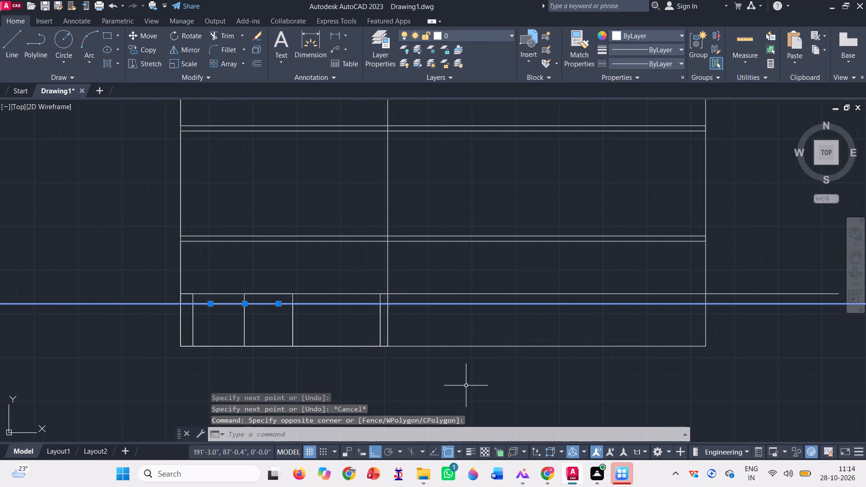
pyautogui.press('Delete')
pyautogui.click(520, 308)
pyautogui.click(489, 278)
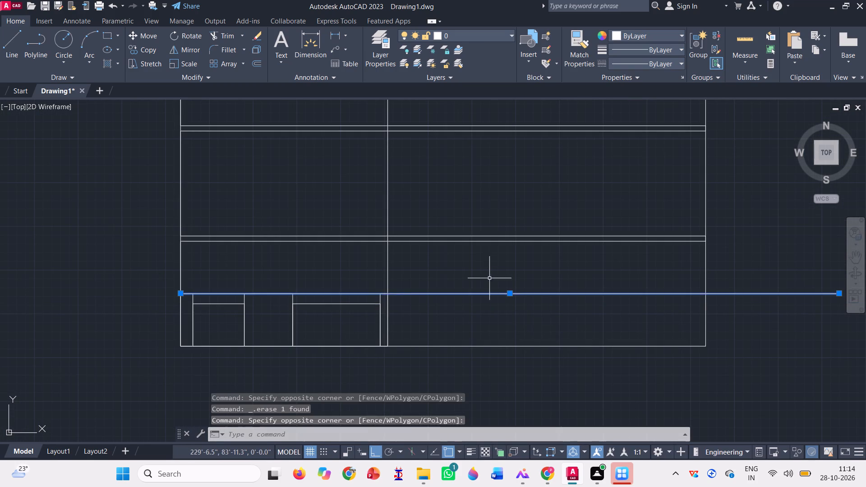
pyautogui.press('Delete')
# Trim away the layout lines to the right of the new vertical line and its overhang above the top line.
pyautogui.scroll(-2, 459, 390)
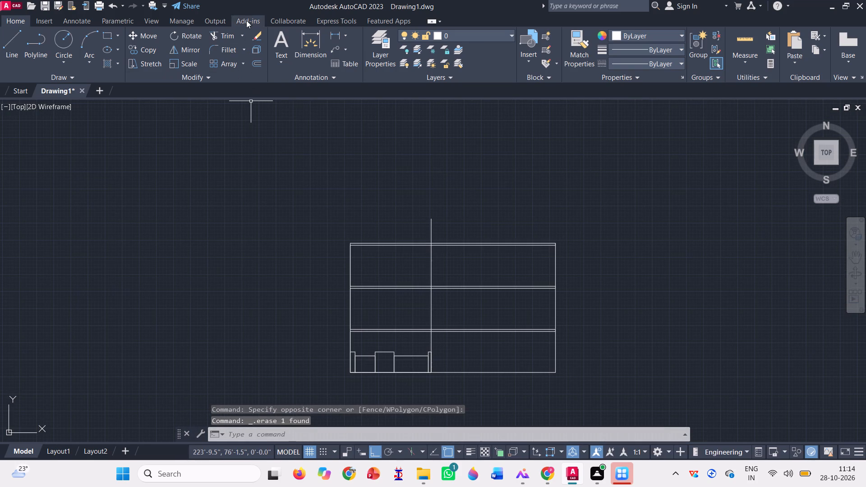
pyautogui.click(217, 32)
pyautogui.click(467, 165)
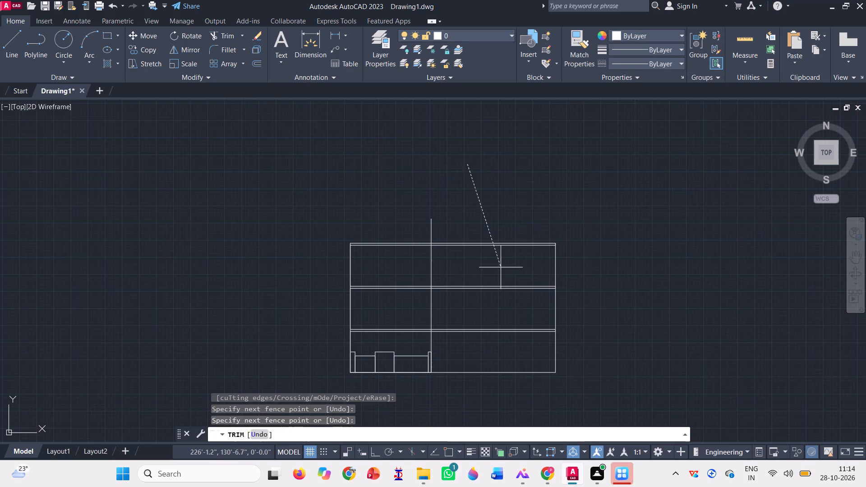
pyautogui.click(474, 388)
pyautogui.click(583, 325)
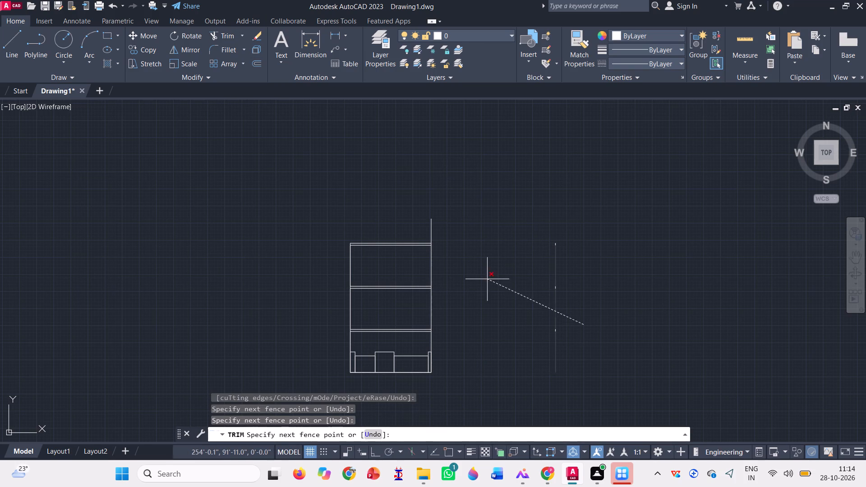
pyautogui.click(487, 279)
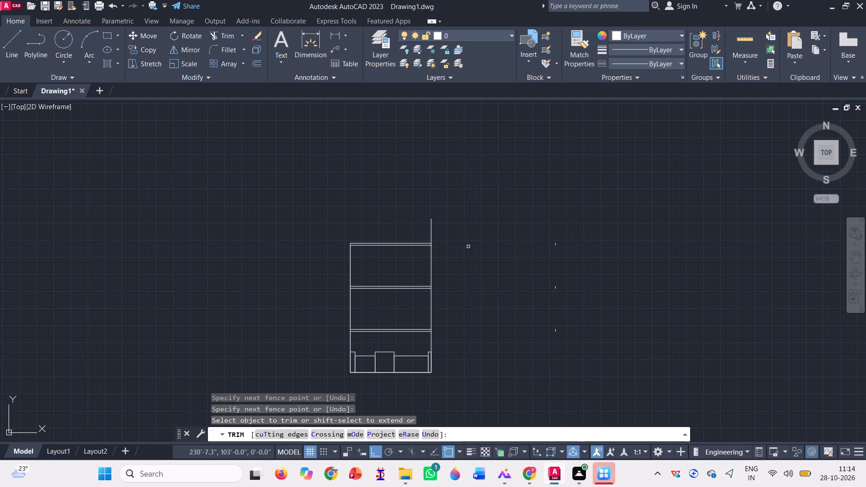
pyautogui.moveTo(410, 226); pyautogui.dragTo(414, 228)
pyautogui.click(461, 229)
pyautogui.press('Escape')
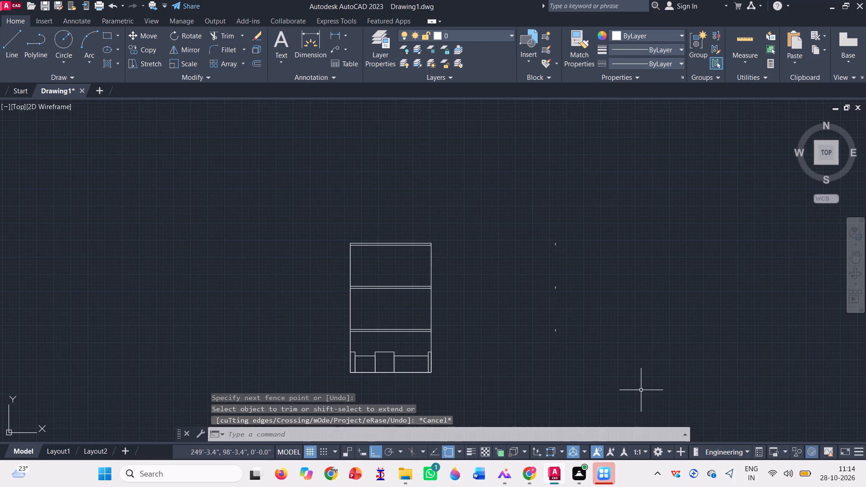
# Erase the leftover short line fragments at the layout's former right edge.
pyautogui.click(641, 390)
pyautogui.click(516, 216)
pyautogui.press('Delete')
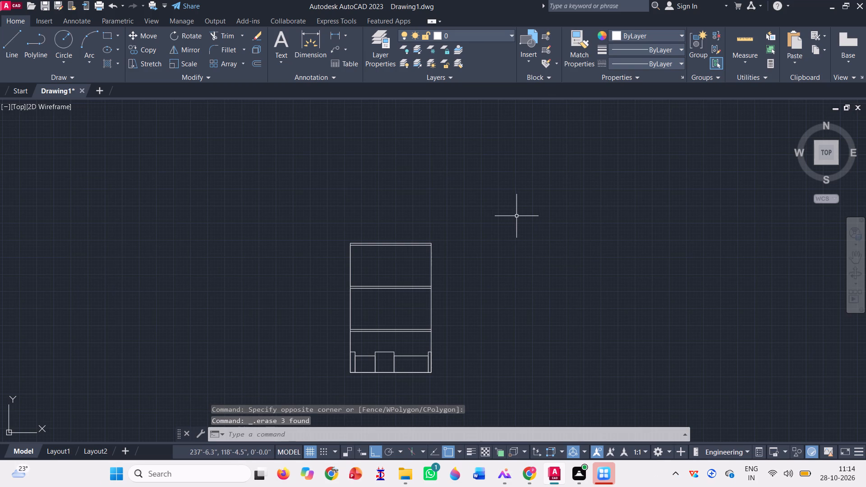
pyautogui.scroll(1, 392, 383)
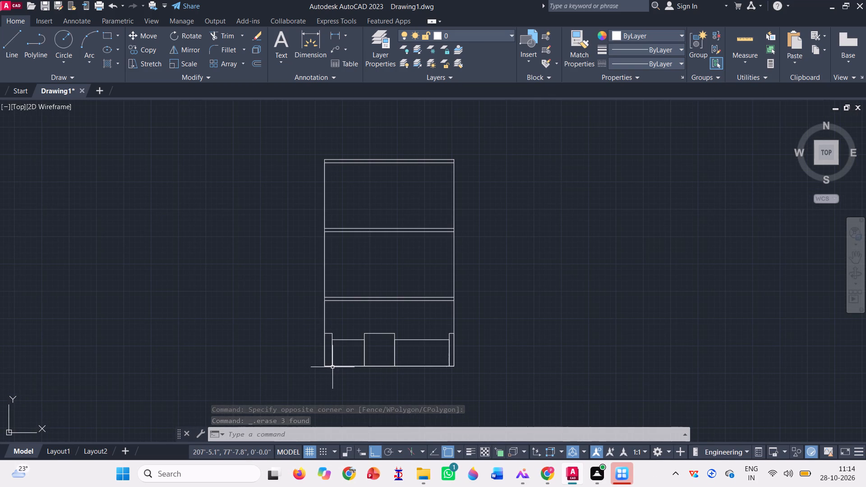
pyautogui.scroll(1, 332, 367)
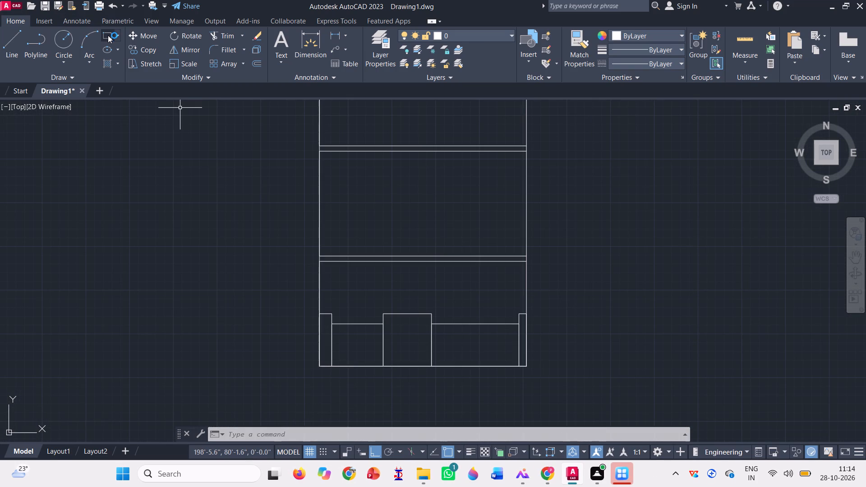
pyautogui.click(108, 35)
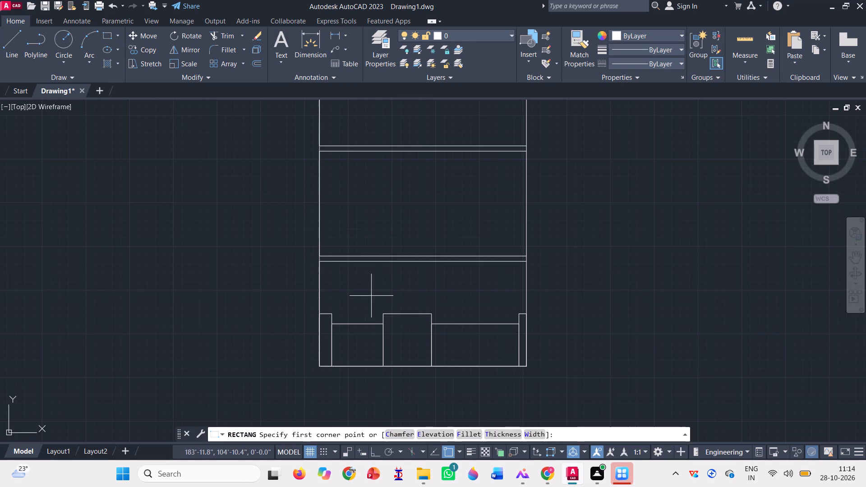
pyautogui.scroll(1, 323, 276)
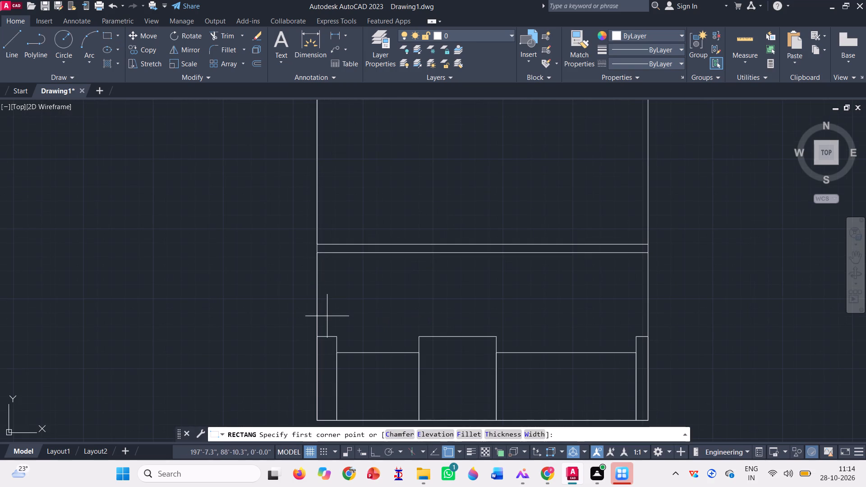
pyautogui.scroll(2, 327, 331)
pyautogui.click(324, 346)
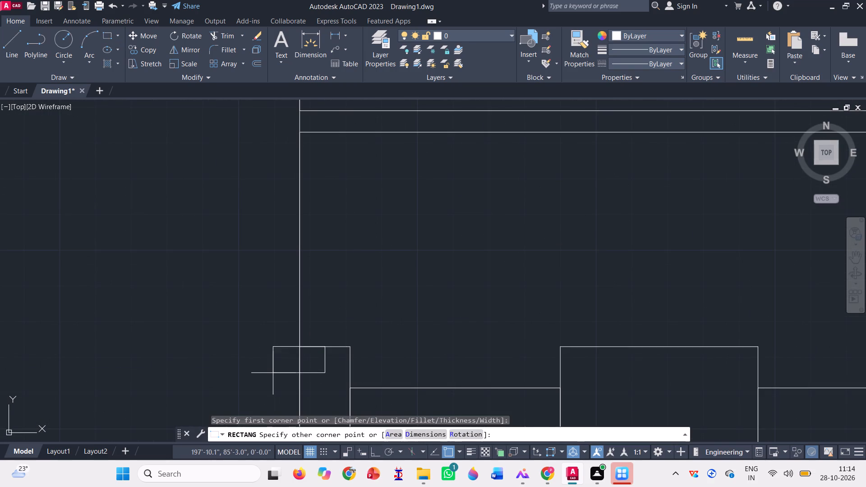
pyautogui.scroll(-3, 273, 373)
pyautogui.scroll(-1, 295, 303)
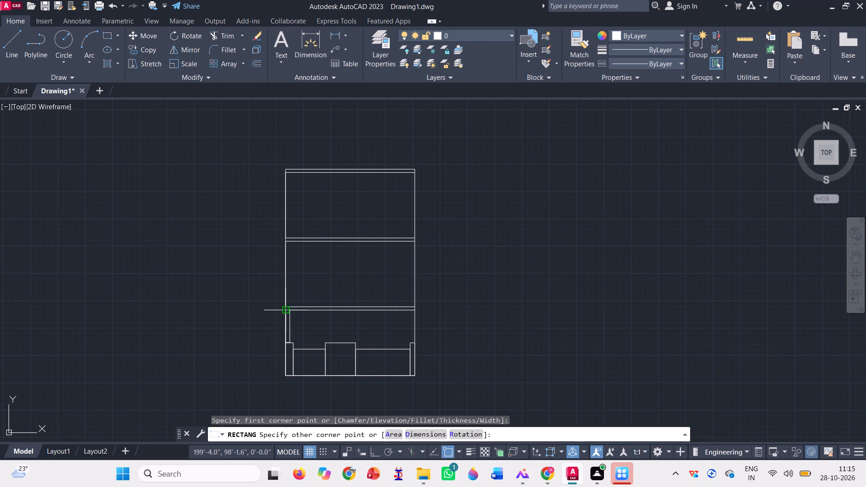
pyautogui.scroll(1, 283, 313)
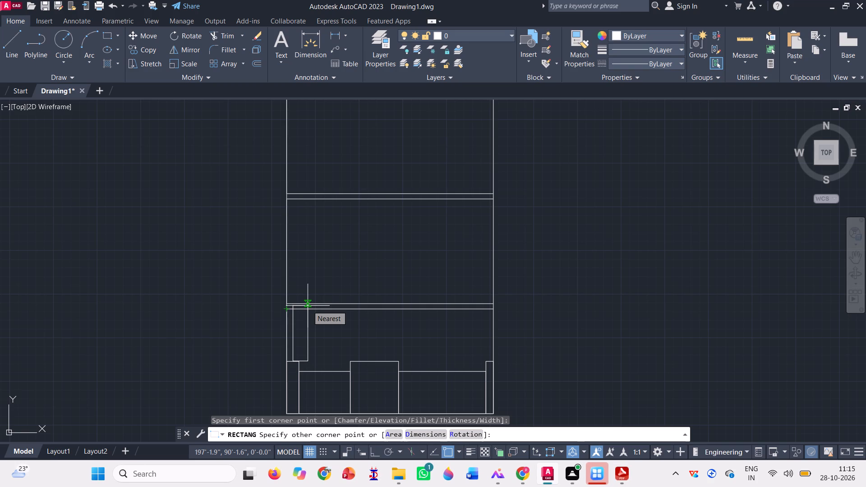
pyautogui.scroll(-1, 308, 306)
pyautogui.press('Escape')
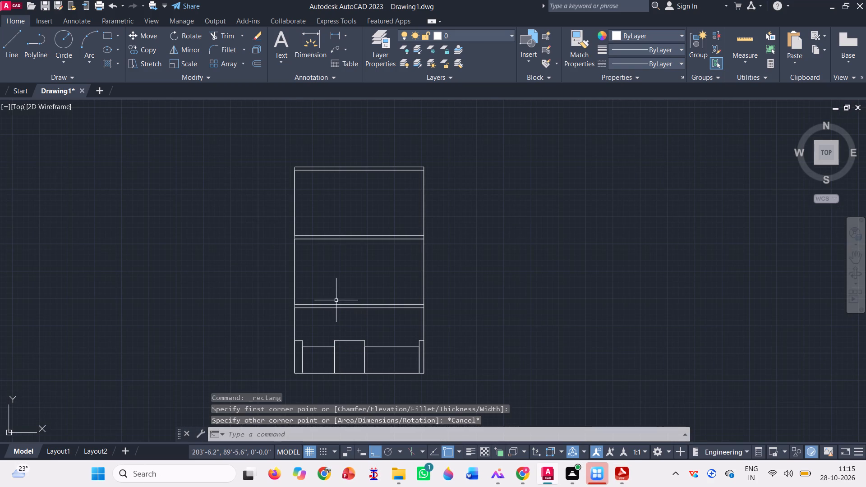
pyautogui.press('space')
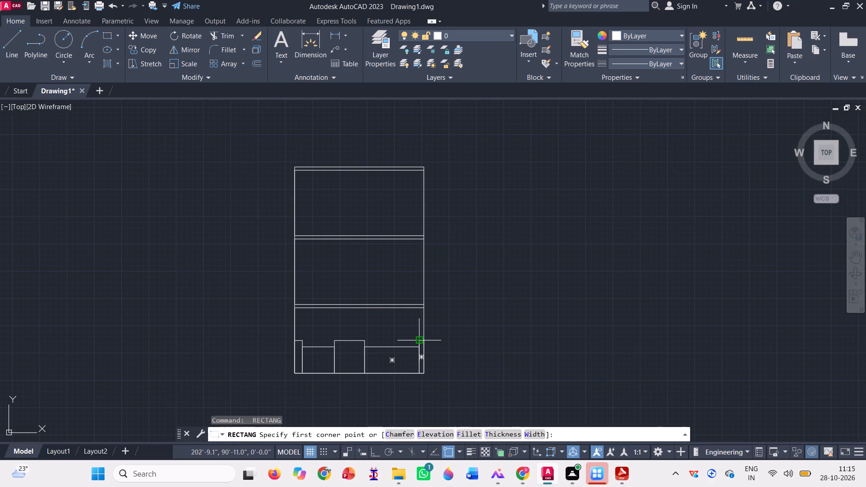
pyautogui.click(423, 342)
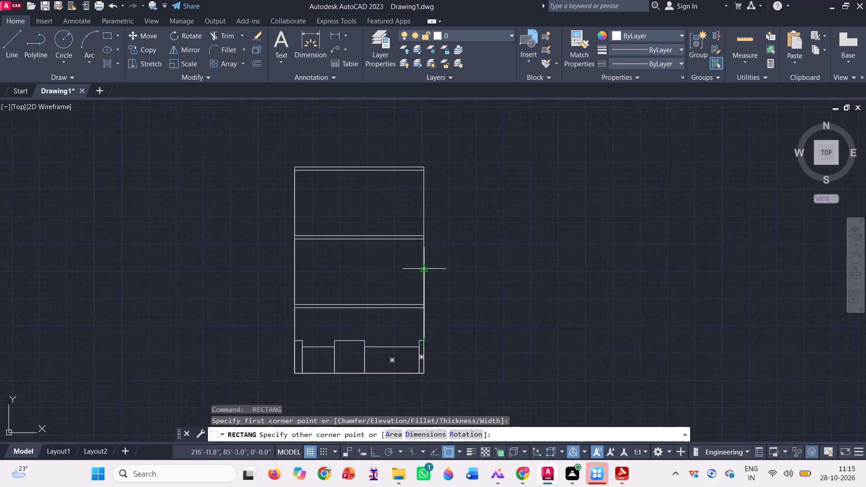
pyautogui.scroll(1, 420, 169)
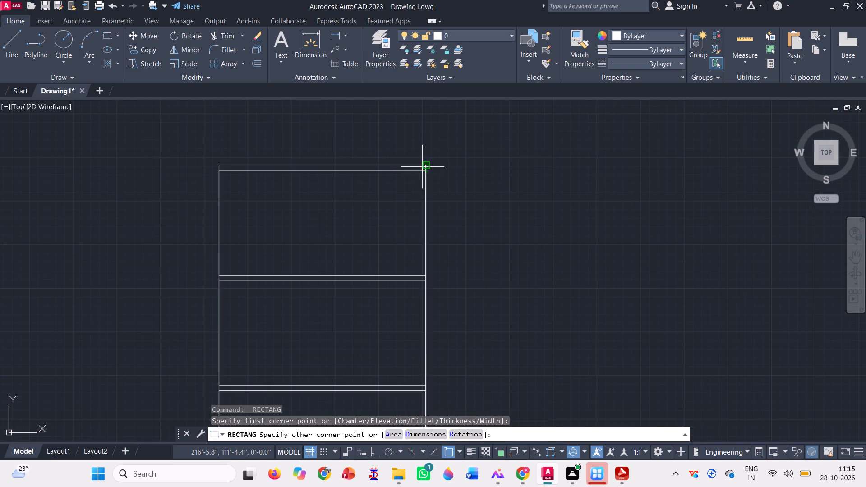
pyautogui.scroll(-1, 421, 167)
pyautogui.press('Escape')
# Draw a narrow vertical rectangle from the layout's top-right corner down to the top-left corner of the narrow lower-right rectangle.
pyautogui.press('space')
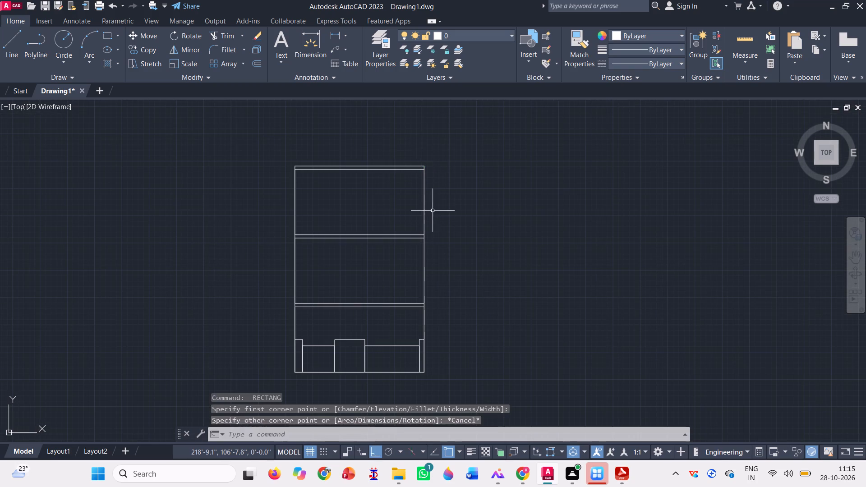
pyautogui.scroll(3, 425, 165)
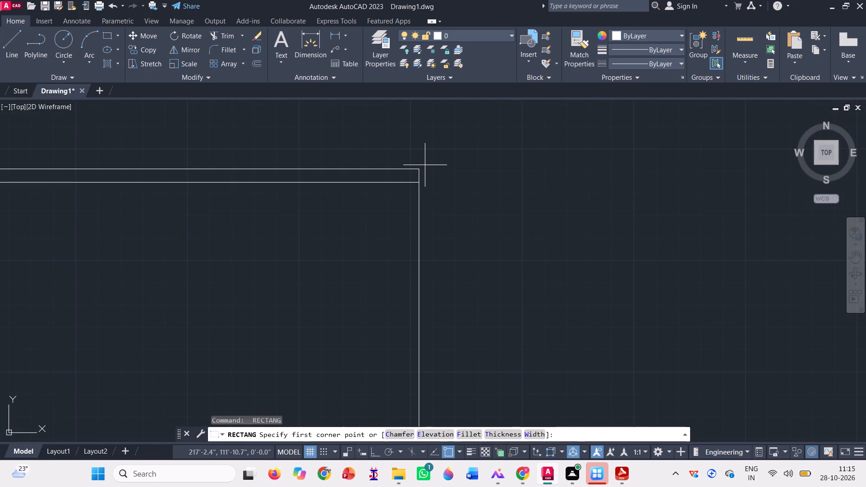
pyautogui.click(419, 166)
pyautogui.scroll(-4, 410, 142)
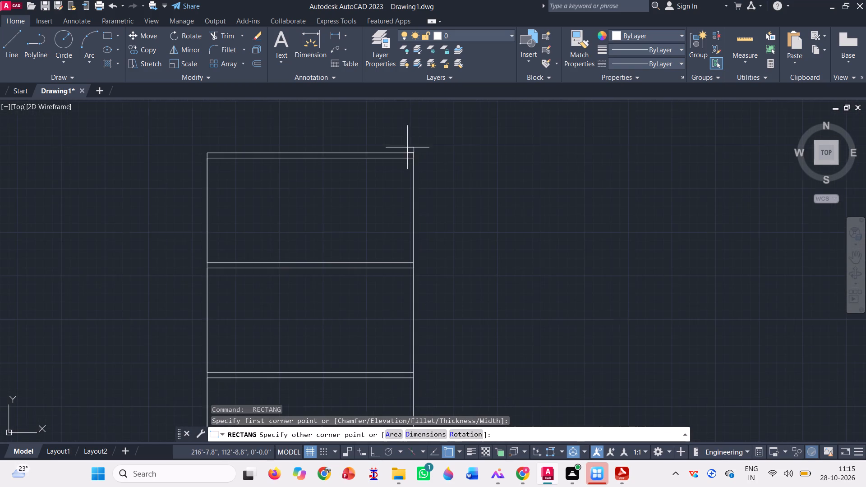
pyautogui.scroll(3, 409, 257)
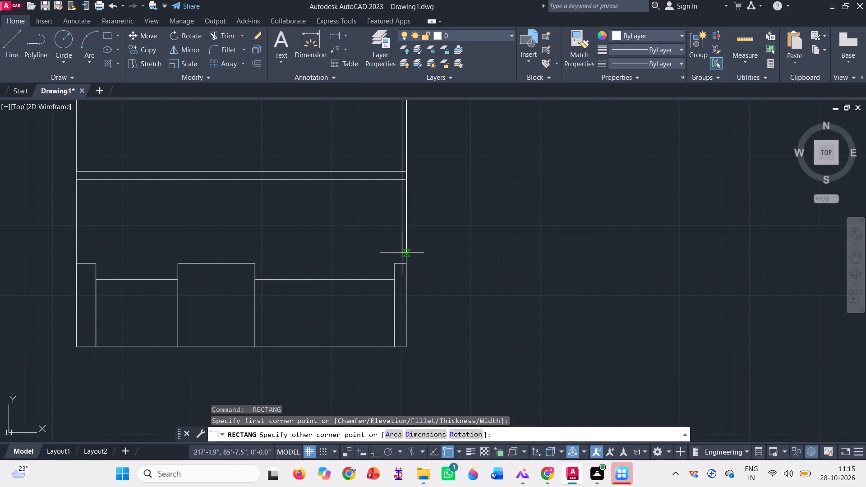
pyautogui.scroll(1, 402, 253)
pyautogui.click(392, 272)
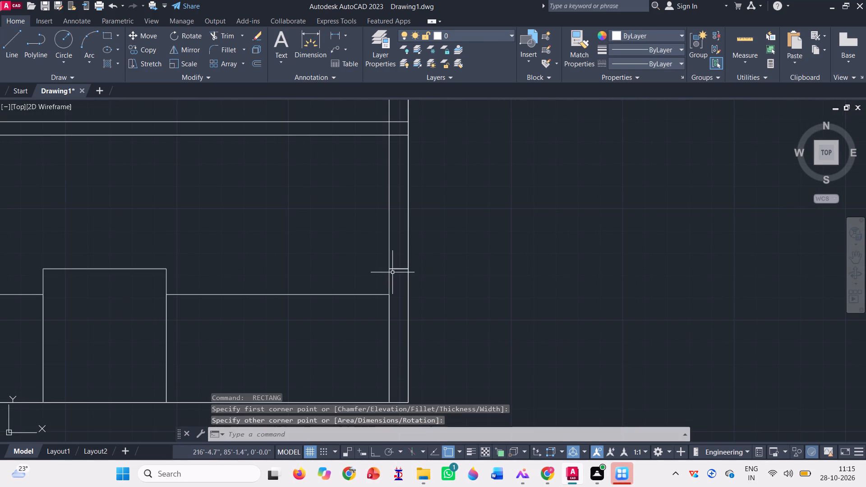
# Start a rectangle above the narrow lower-left rectangle along the layout's left edge.
pyautogui.scroll(-2, 431, 286)
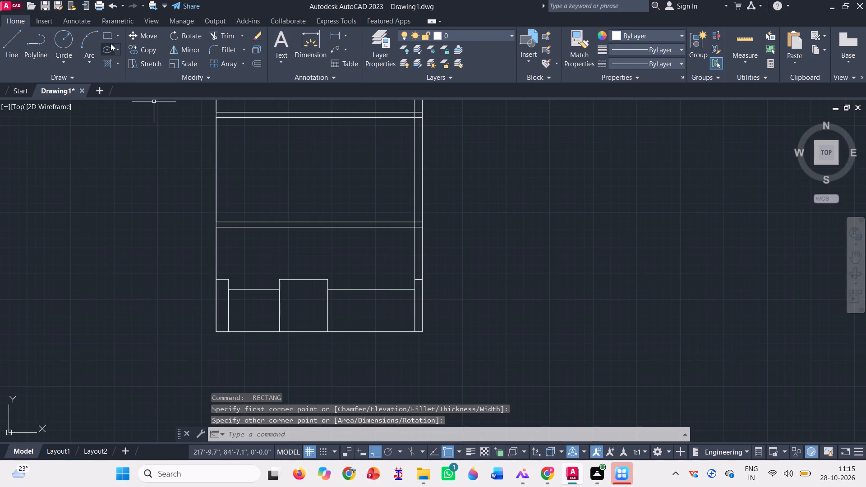
pyautogui.click(109, 36)
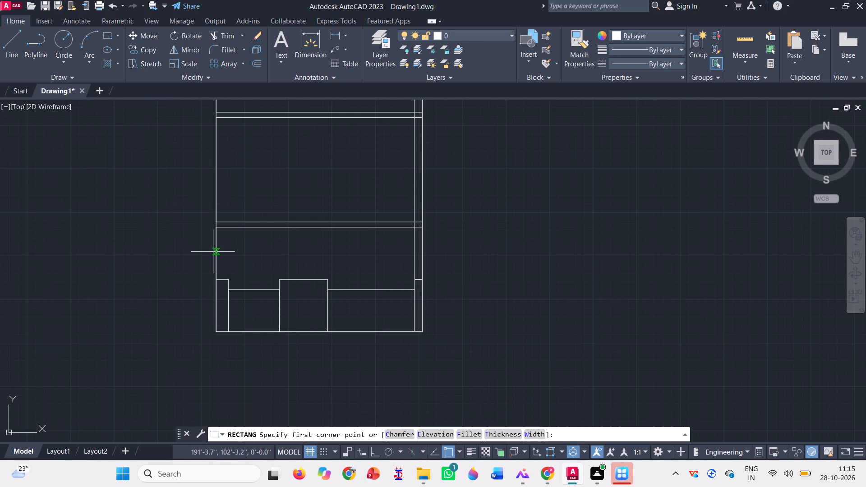
pyautogui.scroll(2, 210, 261)
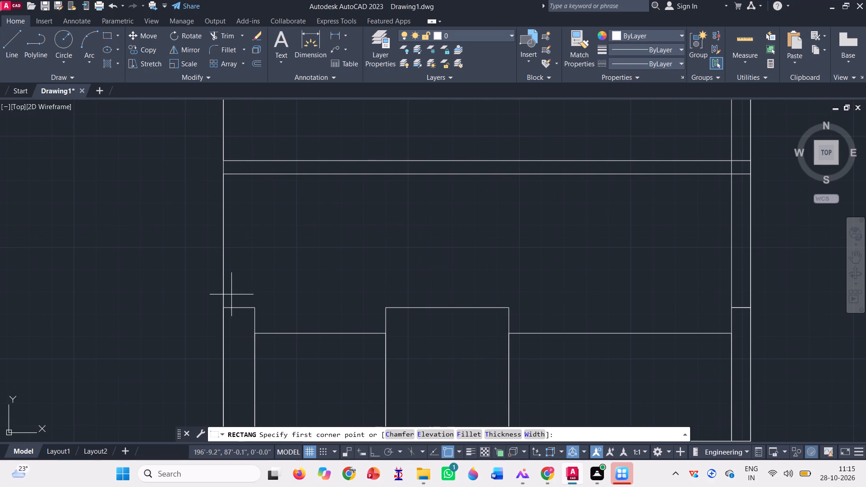
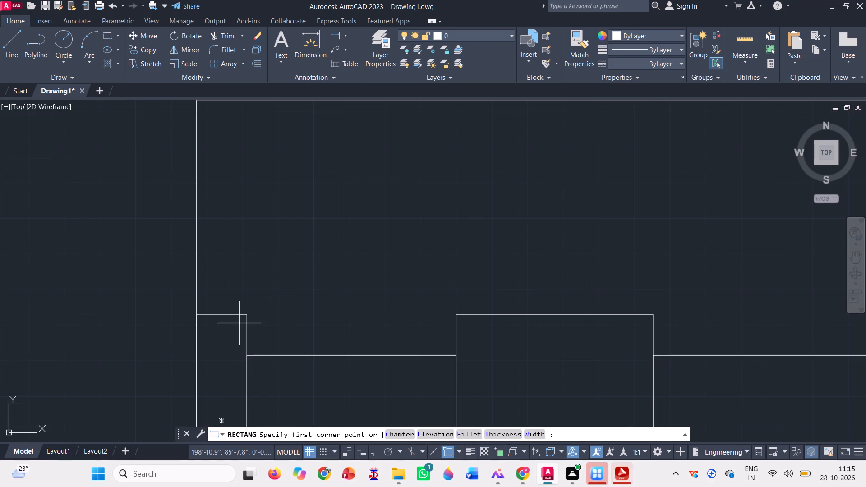
# Draw a thin horizontal rectangle on top of the narrow lower-left rectangle, extending slightly past the layout's left edge.
pyautogui.click(247, 314)
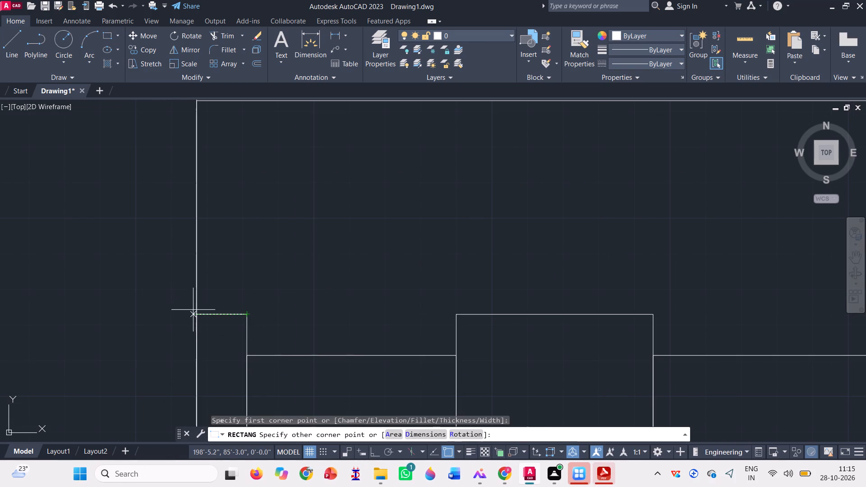
pyautogui.scroll(2, 191, 310)
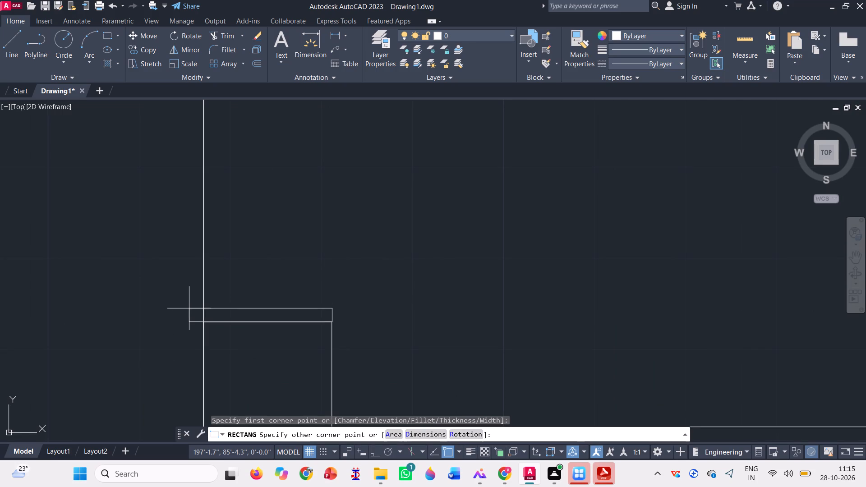
pyautogui.click(189, 308)
pyautogui.scroll(-3, 197, 309)
pyautogui.scroll(1, 207, 329)
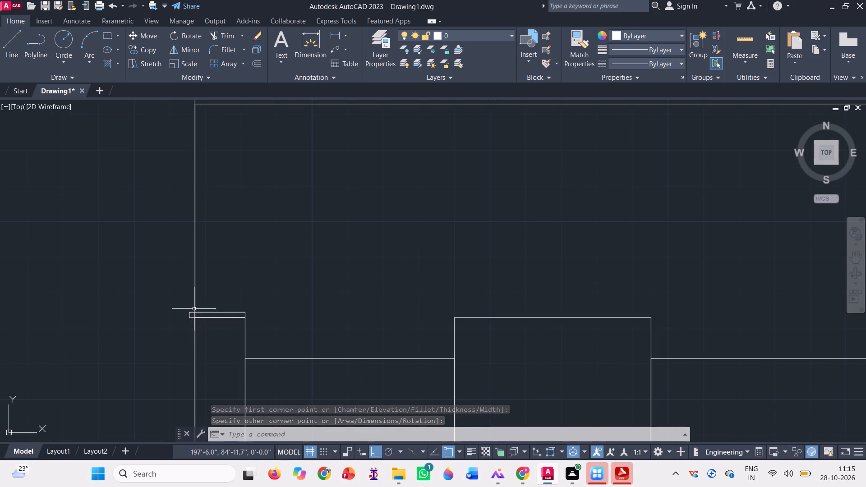
pyautogui.scroll(1, 196, 303)
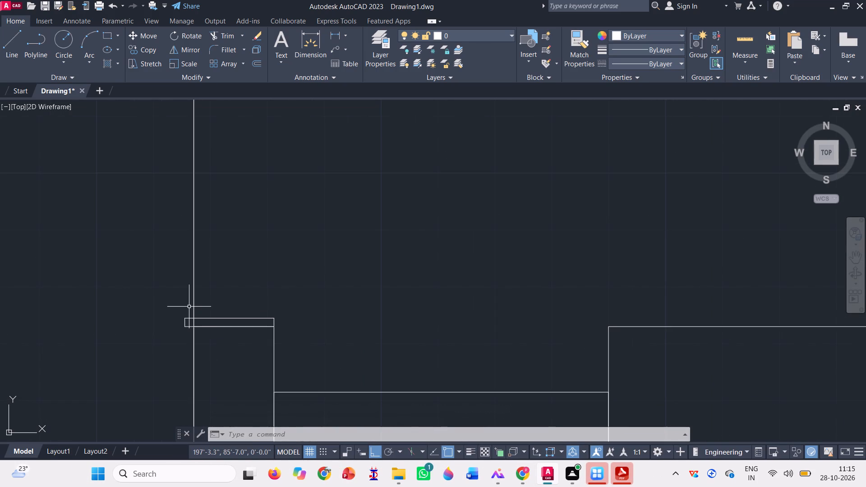
# Redraw the thin rectangle with a shorter overhang past the layout's left edge, and erase the original longer one.
pyautogui.click(103, 37)
pyautogui.scroll(4, 184, 319)
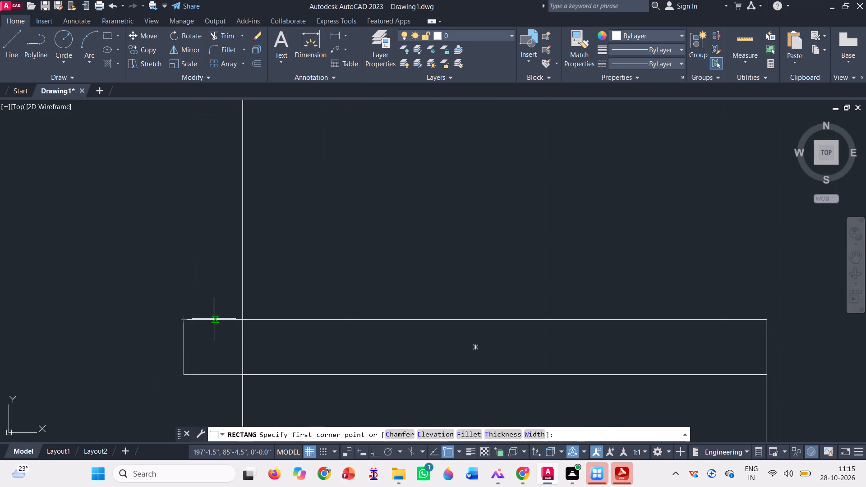
pyautogui.click(209, 319)
pyautogui.scroll(-2, 143, 288)
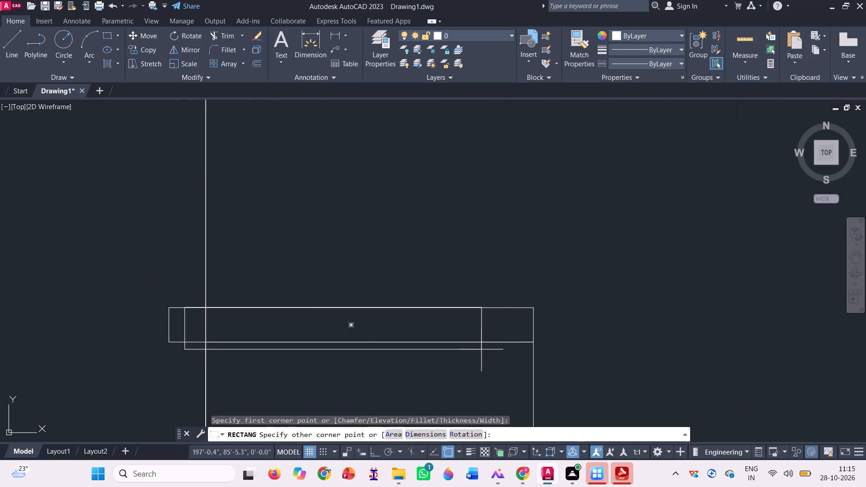
pyautogui.click(532, 342)
pyautogui.click(175, 311)
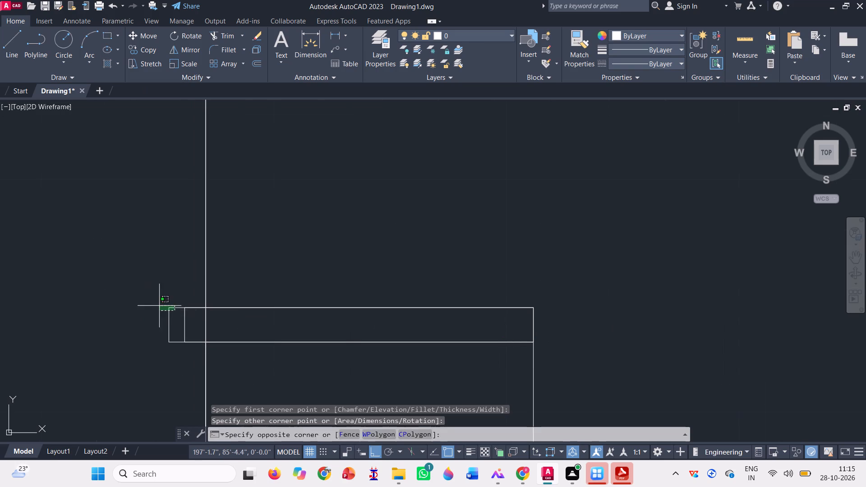
pyautogui.click(138, 303)
pyautogui.press('Delete')
pyautogui.scroll(-1, 183, 349)
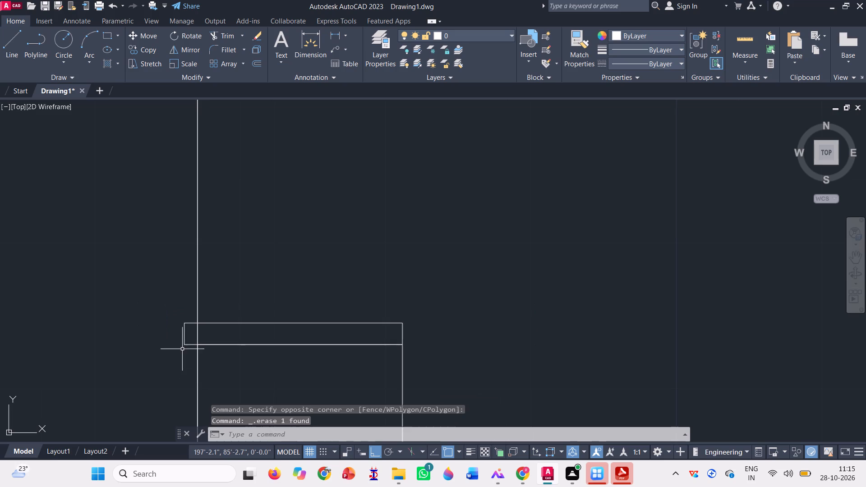
# Draw a line from the thin rectangle's upper-right corner a short way up, continuing left about 1'-3.7" to overhang the rectangle.
pyautogui.click(17, 45)
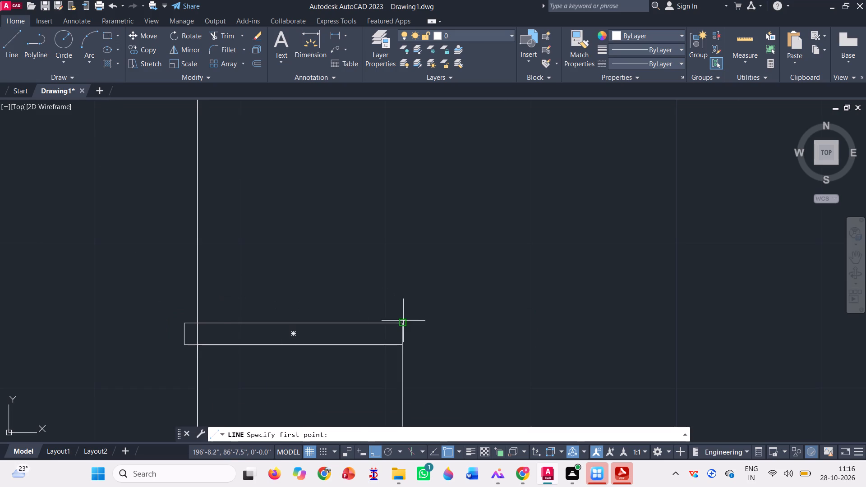
pyautogui.click(405, 322)
pyautogui.scroll(1, 404, 312)
pyautogui.click(401, 313)
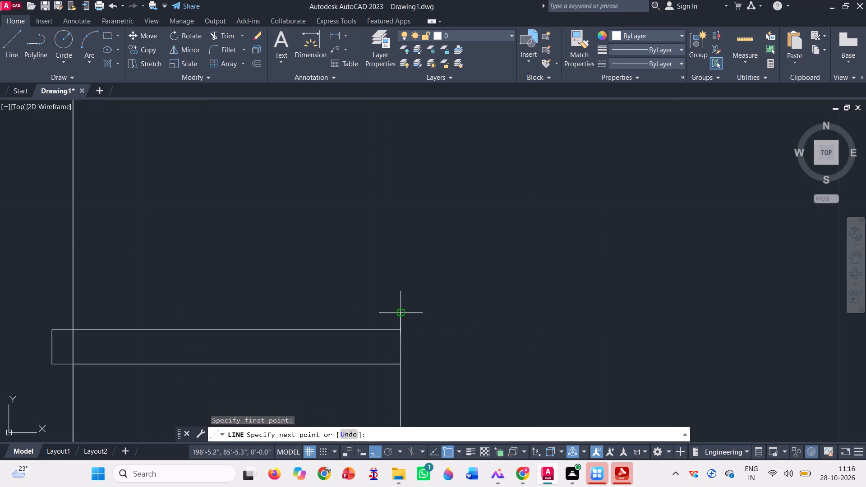
pyautogui.scroll(-1, 401, 314)
pyautogui.scroll(3, 170, 311)
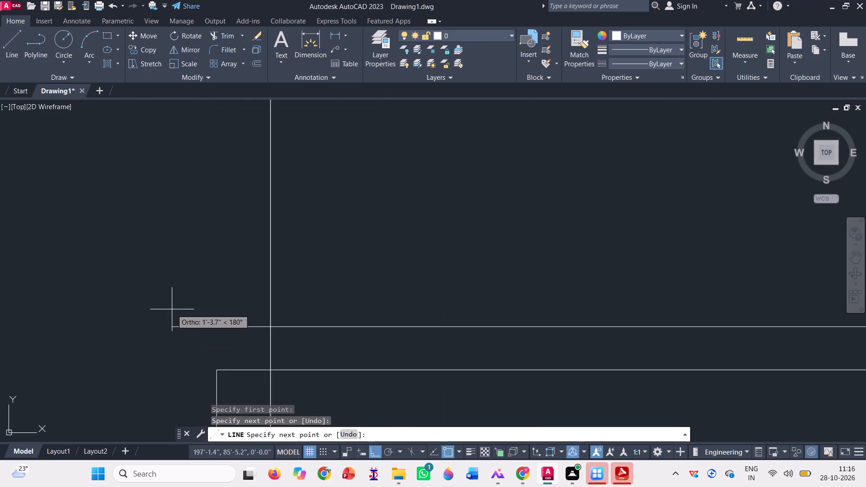
pyautogui.click(173, 325)
pyautogui.scroll(-2, 170, 305)
pyautogui.press('space')
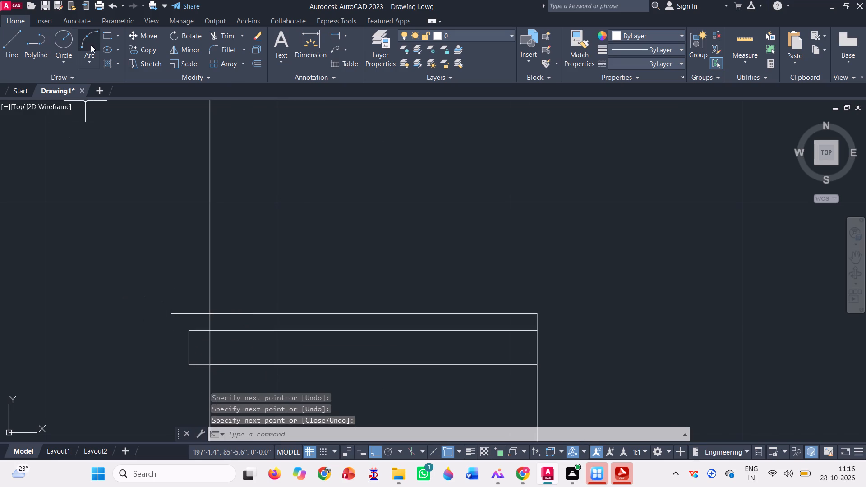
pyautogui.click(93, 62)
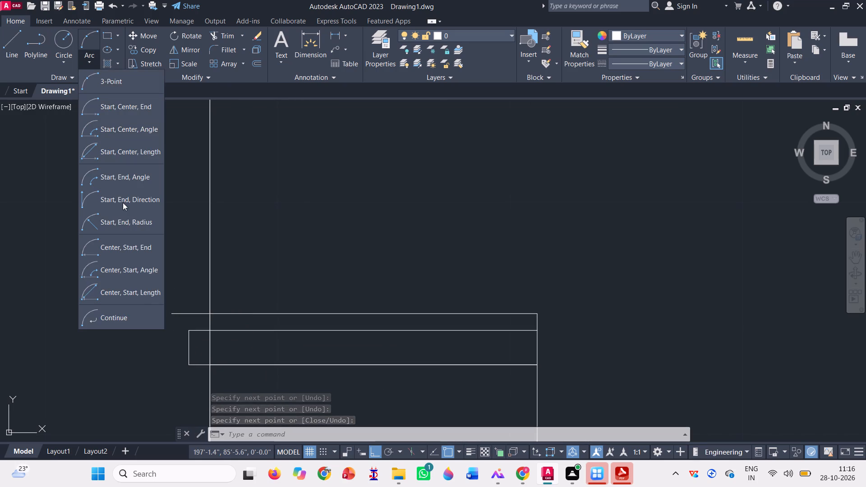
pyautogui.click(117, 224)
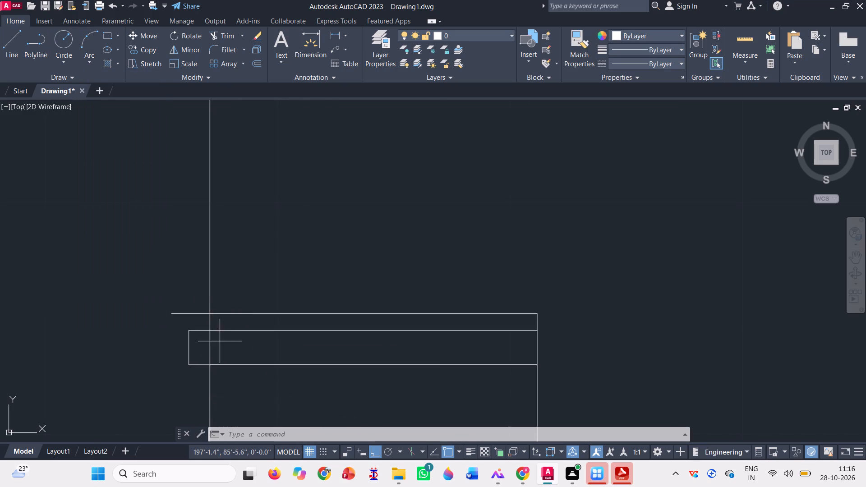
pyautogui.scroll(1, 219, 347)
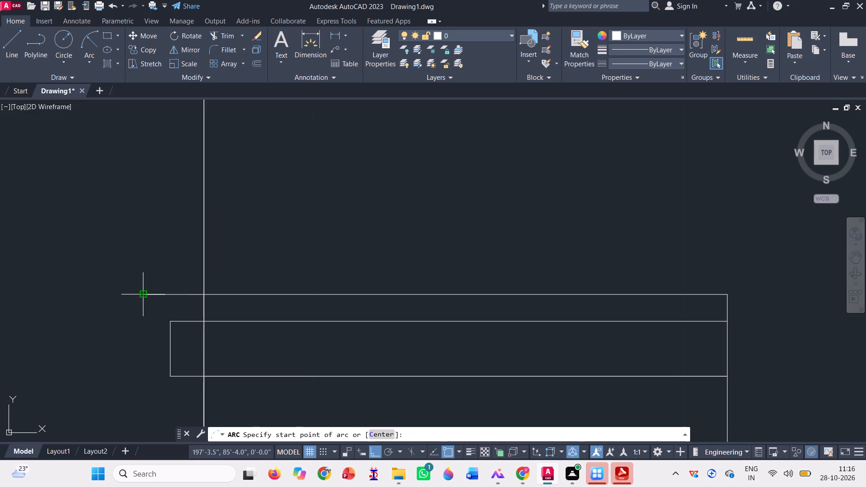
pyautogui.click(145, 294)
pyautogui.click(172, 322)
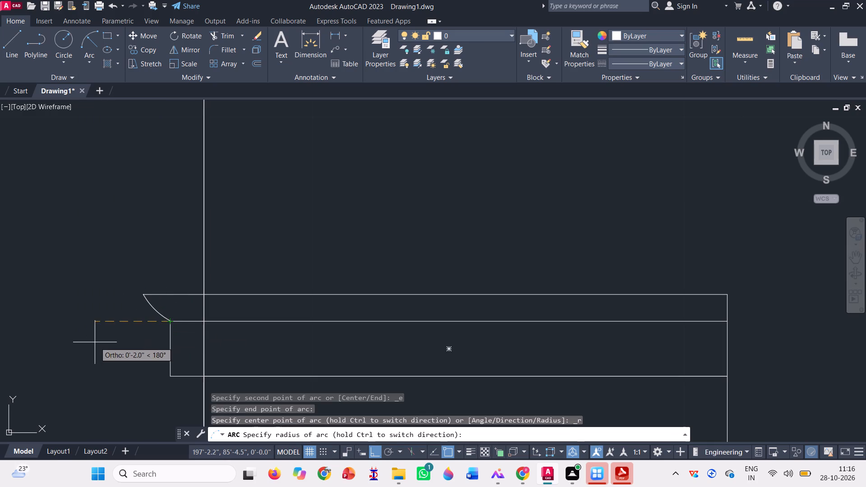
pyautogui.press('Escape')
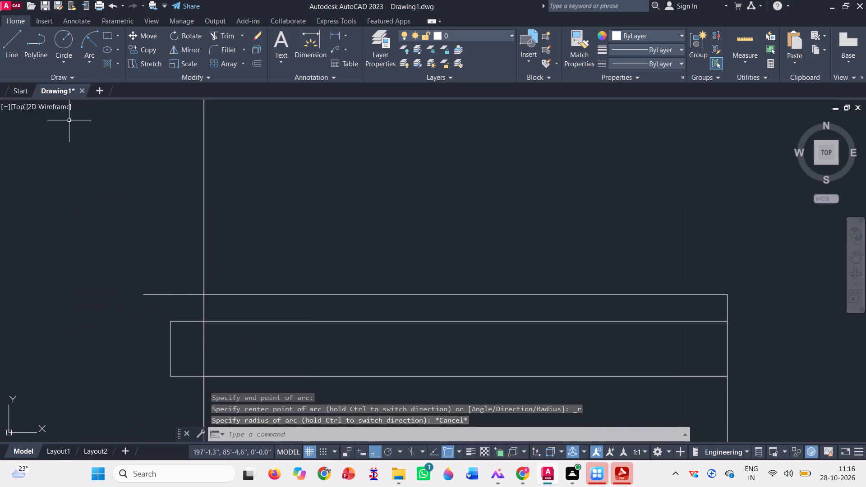
# Draw a Start, End, Radius arc from the thin rectangle's upper-left corner to the overhanging line's left end, with about 2.1" radius.
pyautogui.click(89, 46)
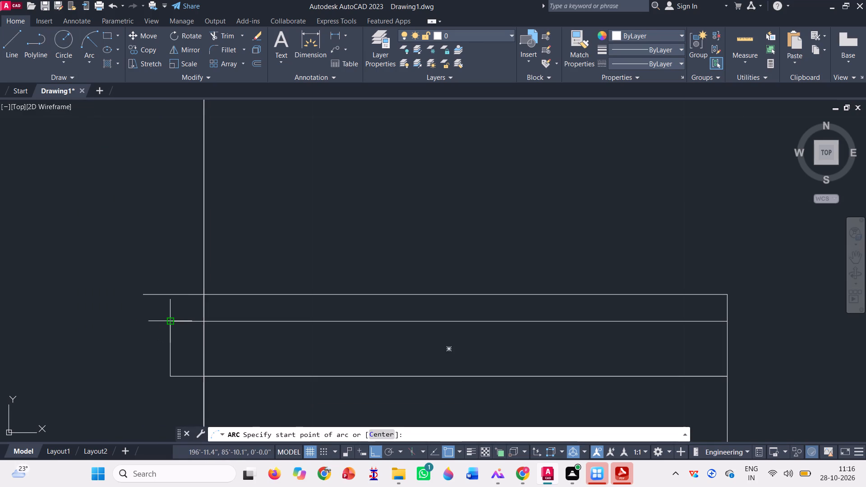
pyautogui.click(168, 322)
pyautogui.click(141, 293)
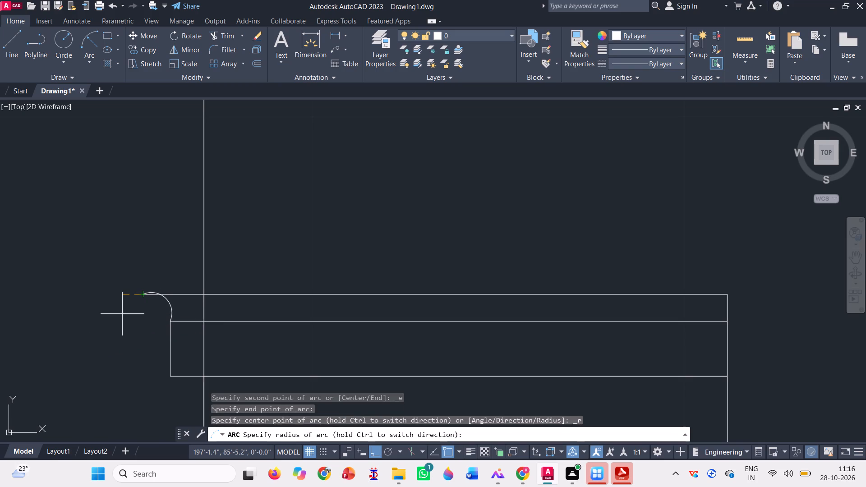
pyautogui.click(63, 335)
pyautogui.scroll(3, 178, 321)
pyautogui.scroll(-3, 140, 293)
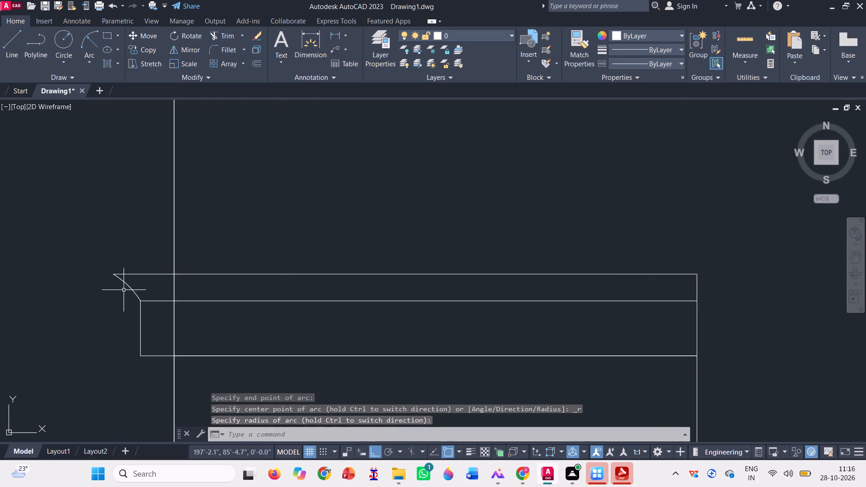
pyautogui.scroll(-2, 119, 287)
pyautogui.scroll(-2, 152, 319)
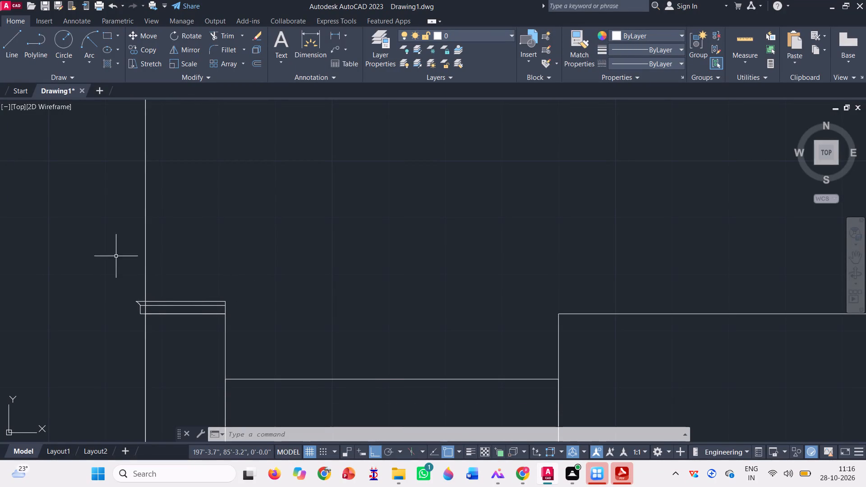
# Draw a vertical line upward from the lower horizontal line, just right of the narrow lower-left rectangle, reaching above its cap.
pyautogui.click(5, 40)
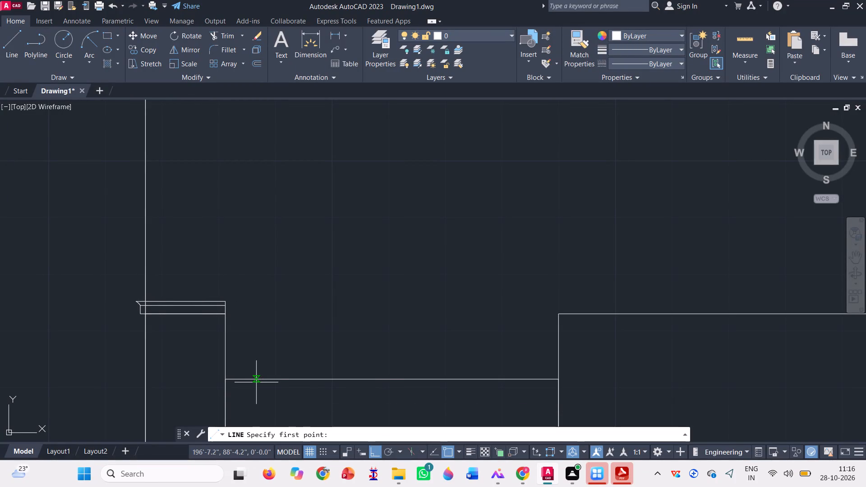
pyautogui.click(253, 382)
pyautogui.click(280, 260)
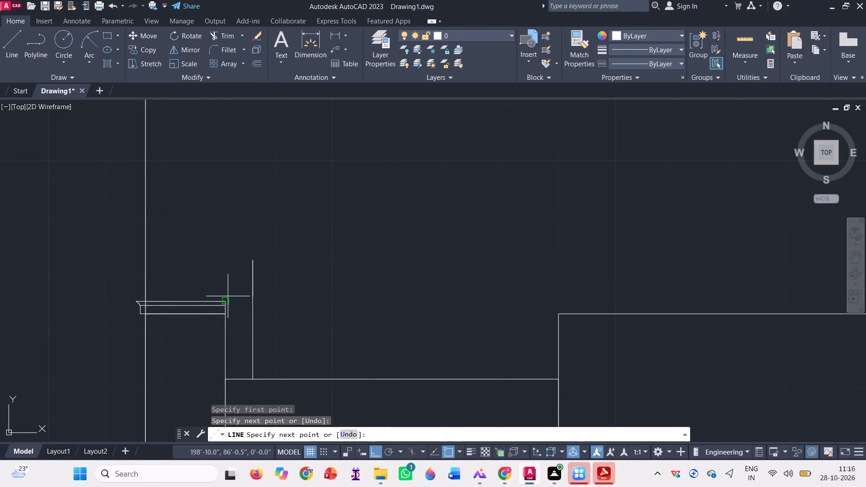
pyautogui.press('Escape')
# With ortho off, draw a short line from the cap's upper-right corner, sloping slightly up toward the new vertical line.
pyautogui.scroll(1, 240, 293)
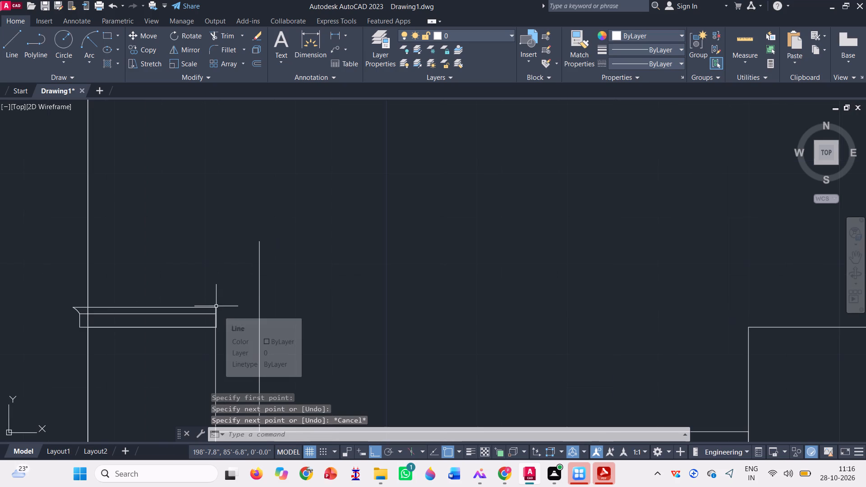
pyautogui.click(6, 41)
pyautogui.scroll(1, 284, 367)
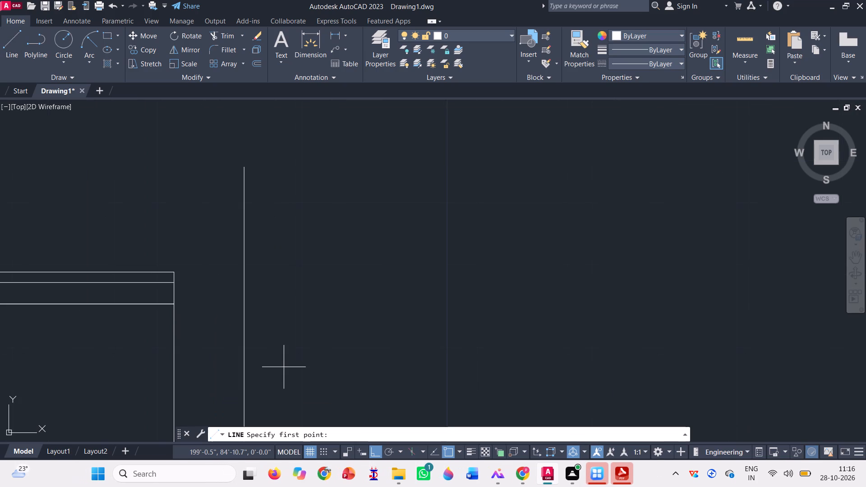
pyautogui.click(174, 269)
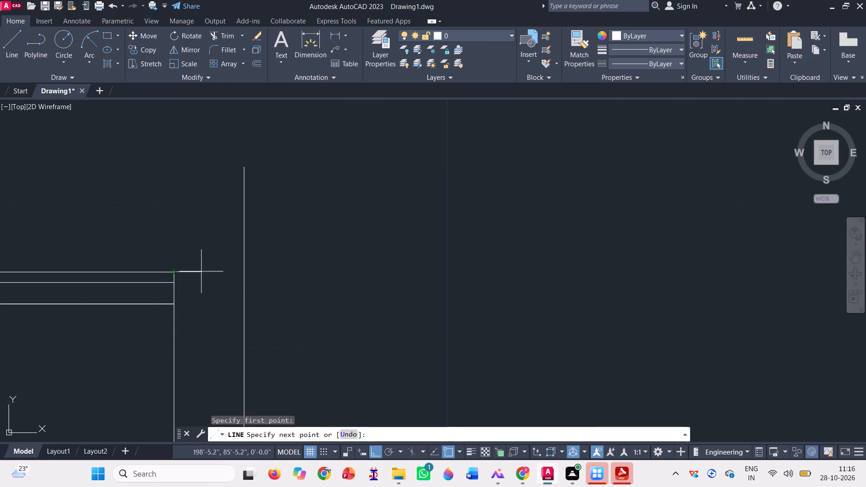
pyautogui.press('F8')
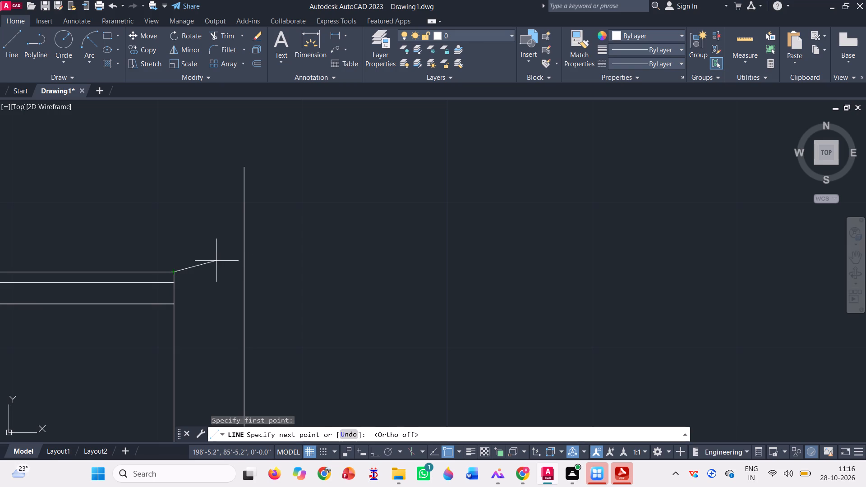
pyautogui.click(207, 262)
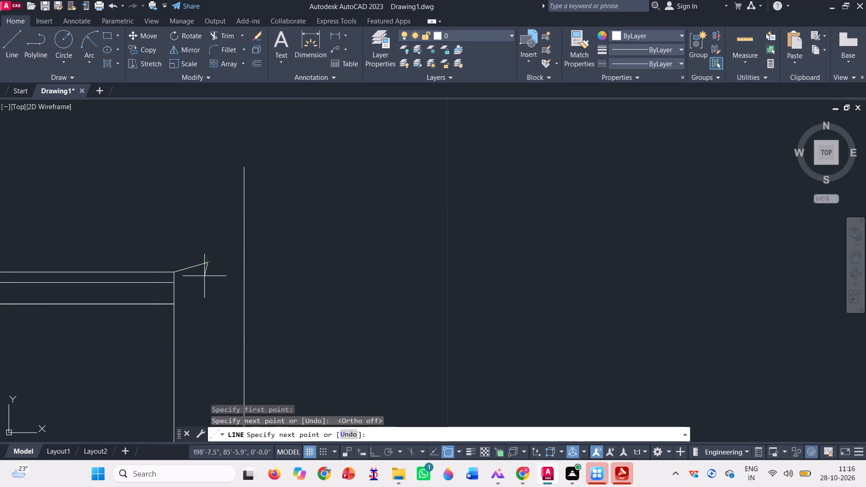
pyautogui.press('space')
# Move the vertical line beside the cap left so that it meets the outer end of the short sloped line.
pyautogui.scroll(-2, 236, 251)
pyautogui.click(243, 265)
pyautogui.click(233, 258)
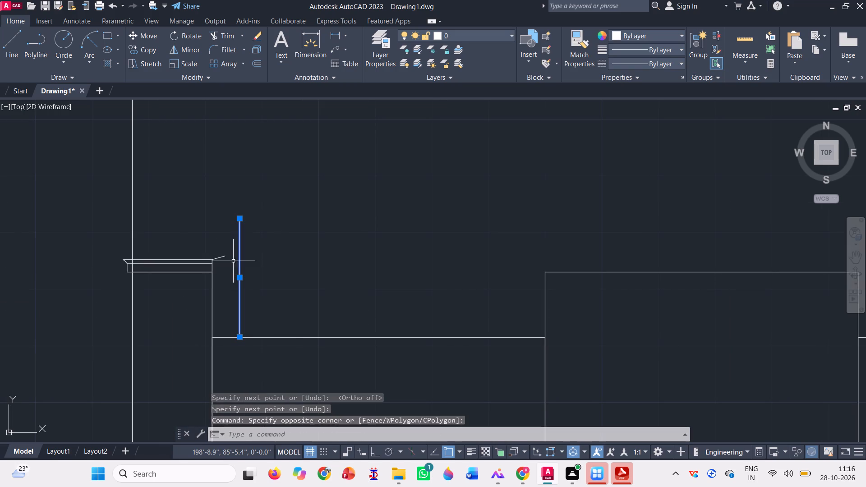
pyautogui.press('m')
pyautogui.press('space')
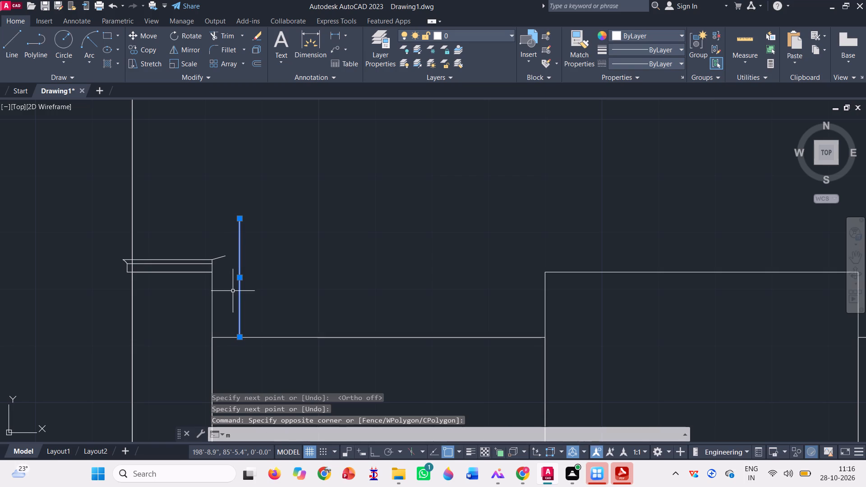
pyautogui.scroll(1, 253, 243)
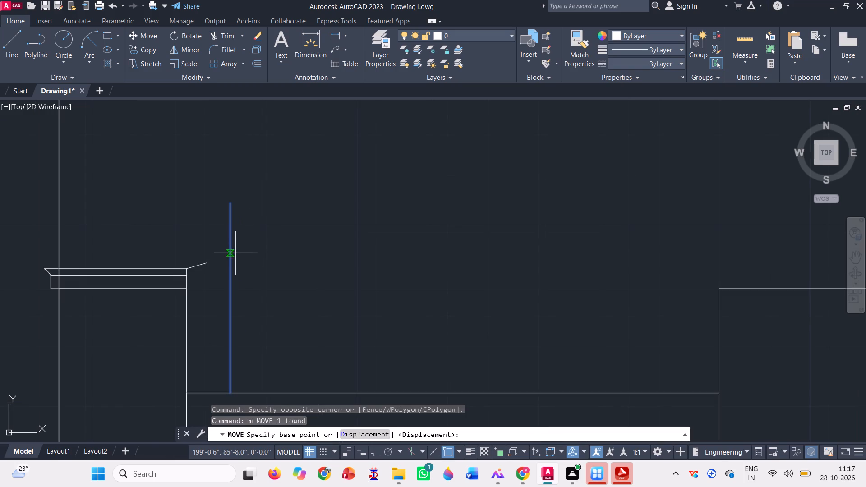
pyautogui.click(230, 258)
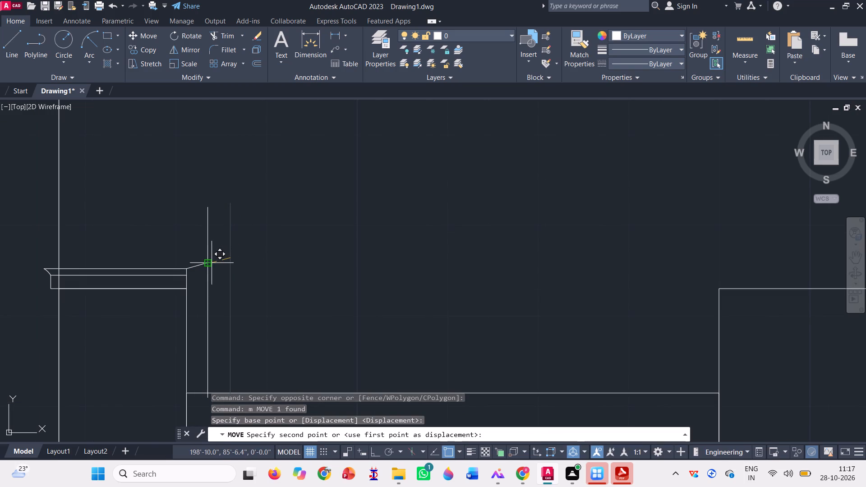
pyautogui.click(207, 263)
pyautogui.scroll(-1, 263, 245)
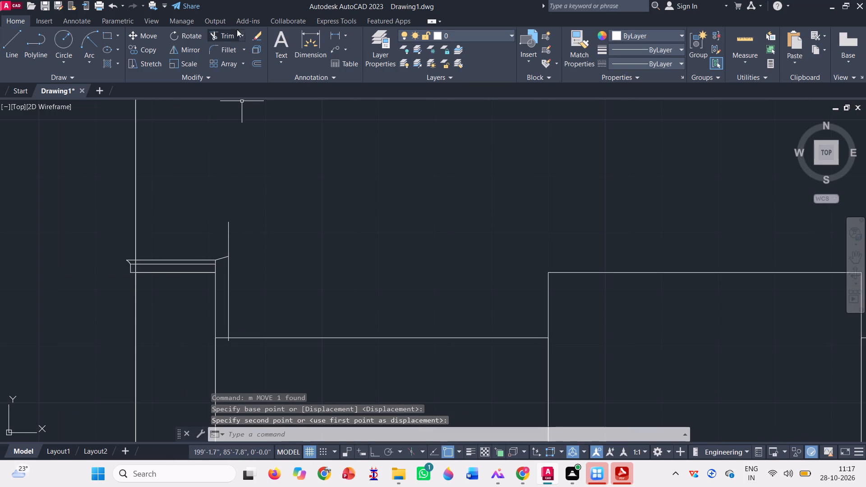
# Trim the vertical line beside the cap above the sloped line and below the lower horizontal line.
pyautogui.click(232, 37)
pyautogui.click(217, 233)
pyautogui.click(253, 232)
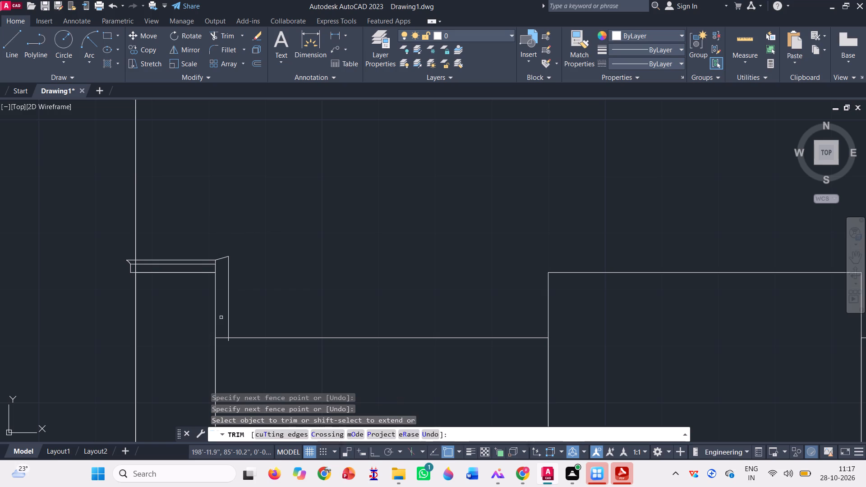
pyautogui.scroll(3, 235, 345)
pyautogui.scroll(4, 197, 326)
pyautogui.click(197, 326)
pyautogui.click(235, 326)
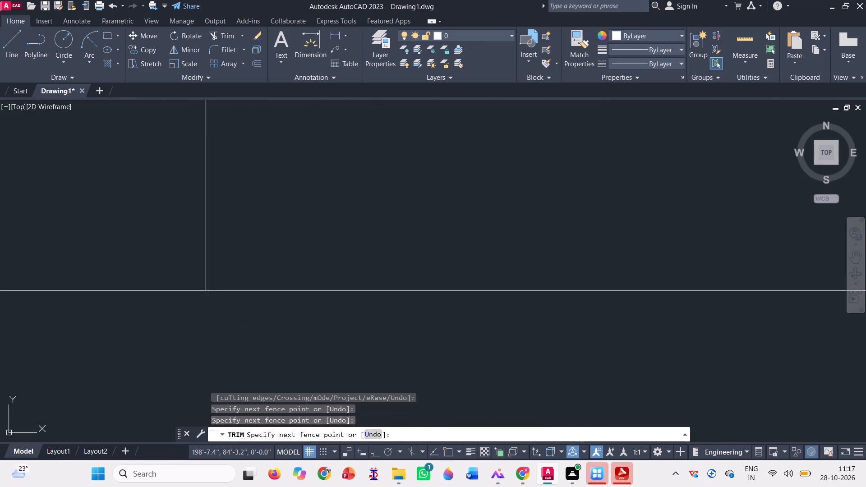
pyautogui.scroll(-6, 249, 342)
pyautogui.press('Escape')
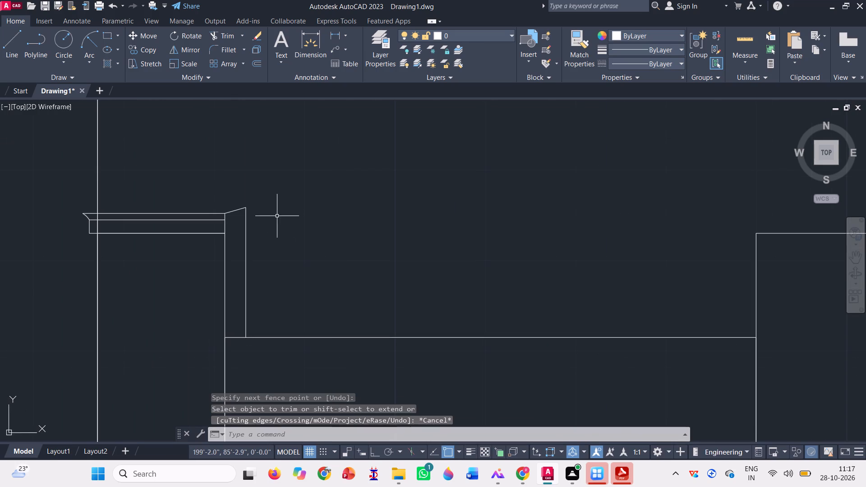
# Copy the short sloped line from the cap's upper-right corner to the two lower corners where the thin rectangle meets the strip's edge.
pyautogui.scroll(1, 256, 208)
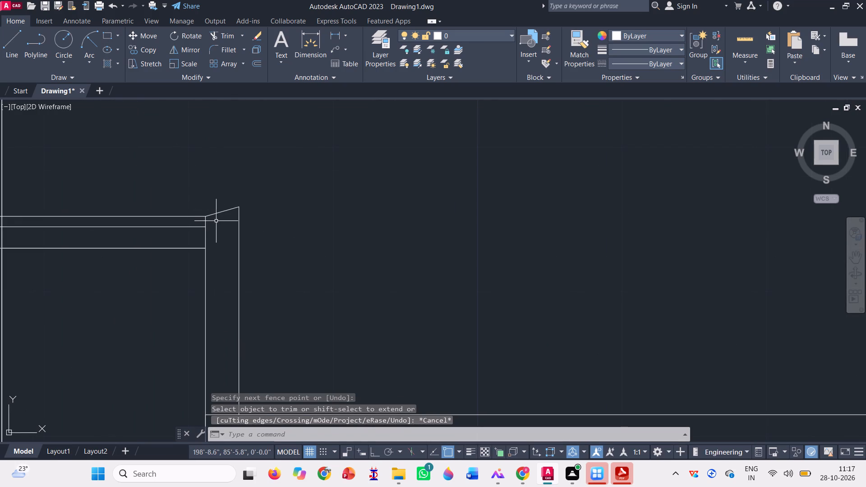
pyautogui.click(223, 221)
pyautogui.click(228, 189)
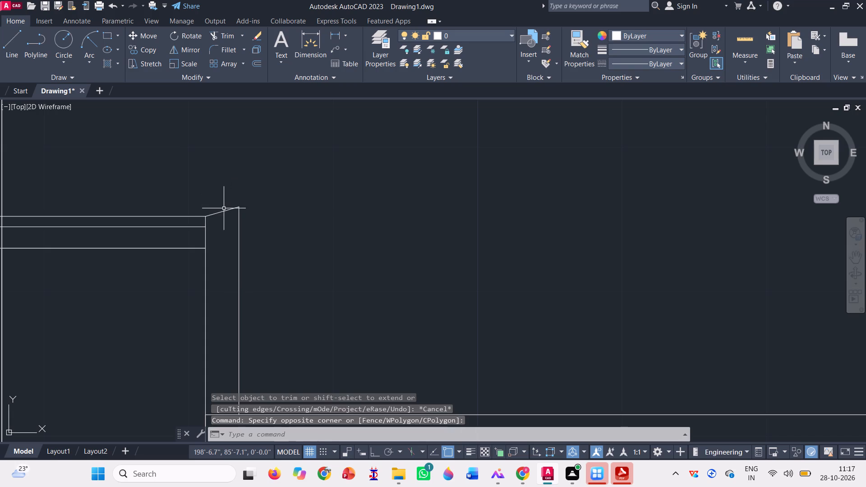
pyautogui.click(224, 210)
pyautogui.write('co')
pyautogui.press('space')
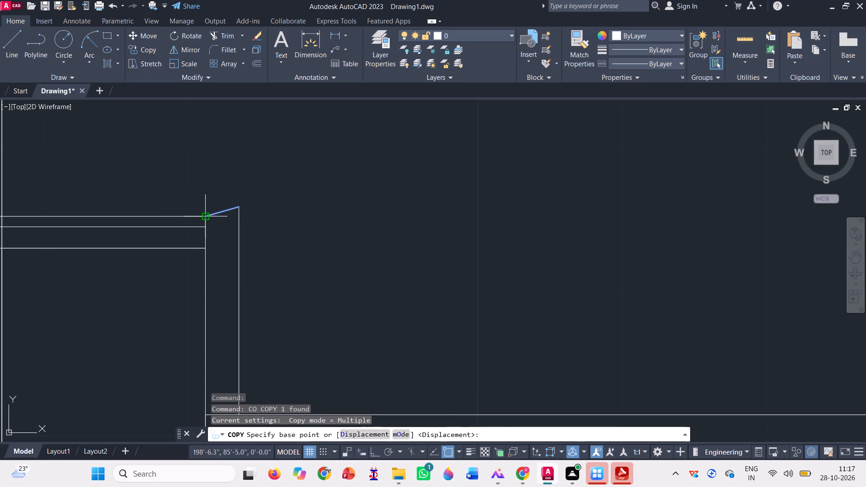
pyautogui.click(207, 218)
pyautogui.click(204, 229)
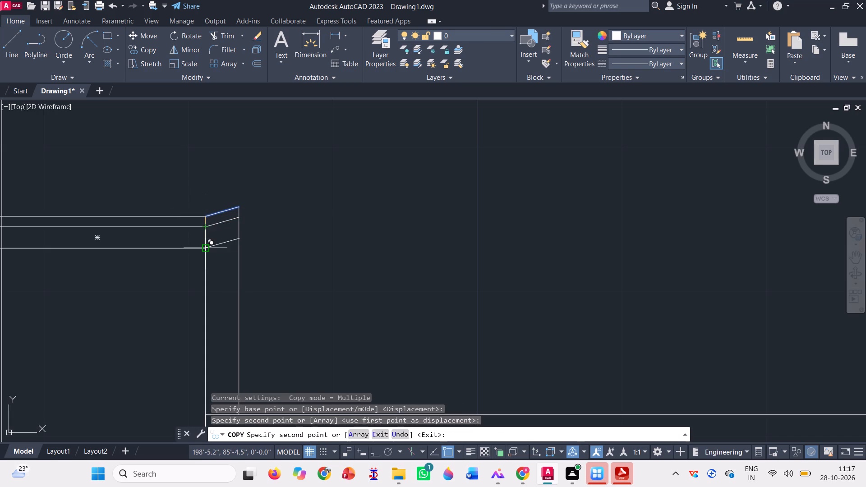
pyautogui.click(206, 250)
pyautogui.scroll(-1, 239, 253)
pyautogui.press('Escape')
pyautogui.scroll(-2, 147, 258)
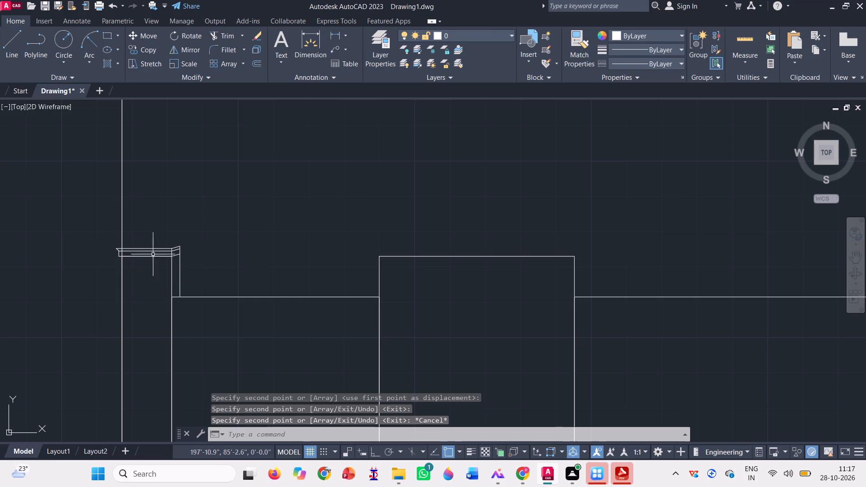
# Examine the cap on the narrow lower-left rectangle and the top of the narrow lower-right rectangle.
pyautogui.scroll(2, 162, 238)
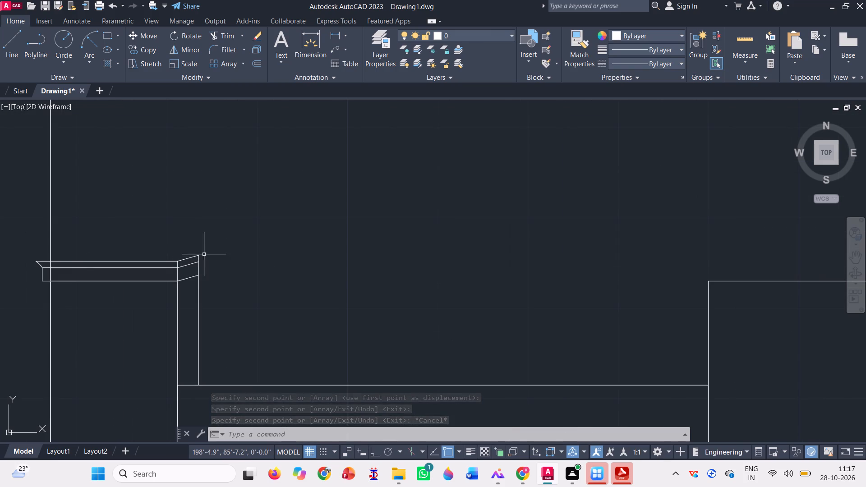
pyautogui.scroll(-1, 175, 257)
pyautogui.scroll(-1, 136, 260)
pyautogui.scroll(-1, 99, 260)
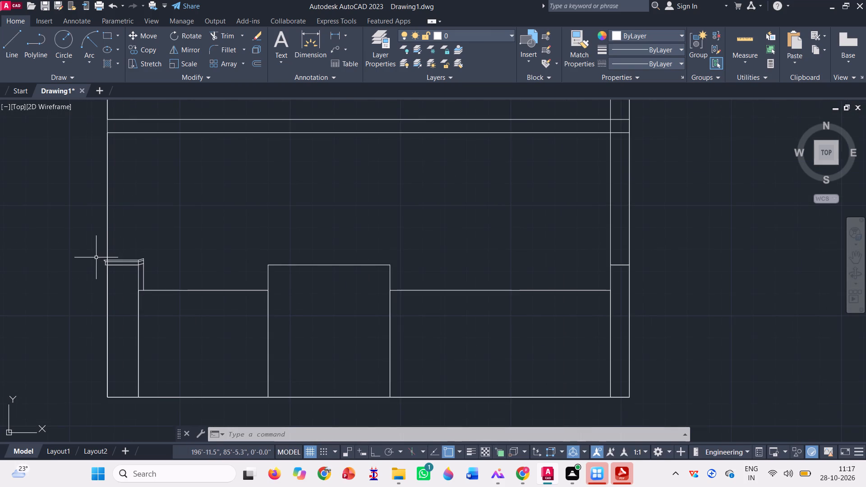
pyautogui.scroll(-1, 121, 249)
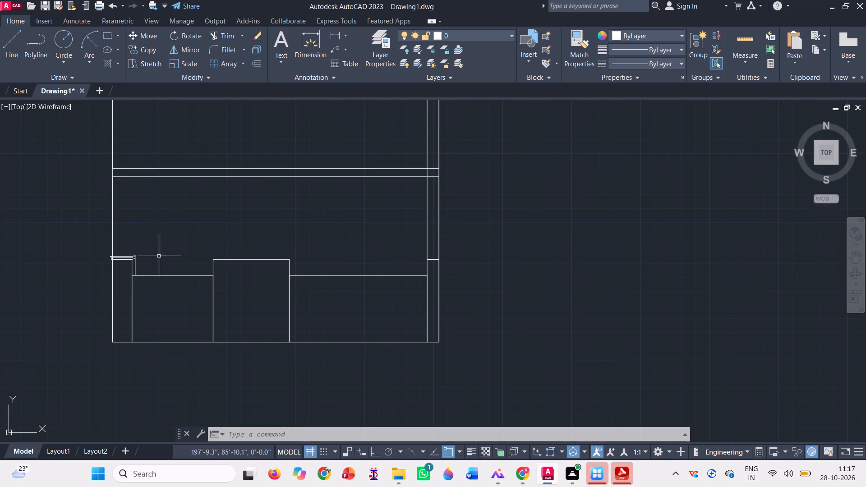
pyautogui.scroll(1, 426, 259)
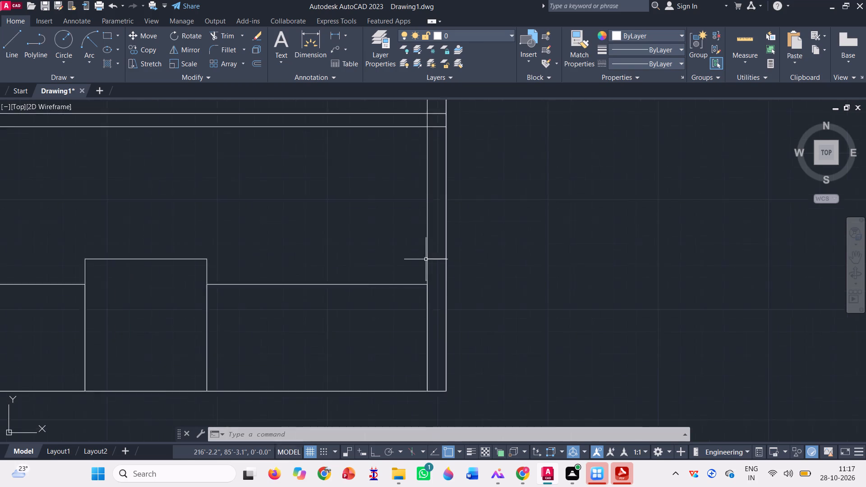
pyautogui.scroll(1, 426, 259)
pyautogui.scroll(1, 477, 260)
pyautogui.scroll(-3, 382, 262)
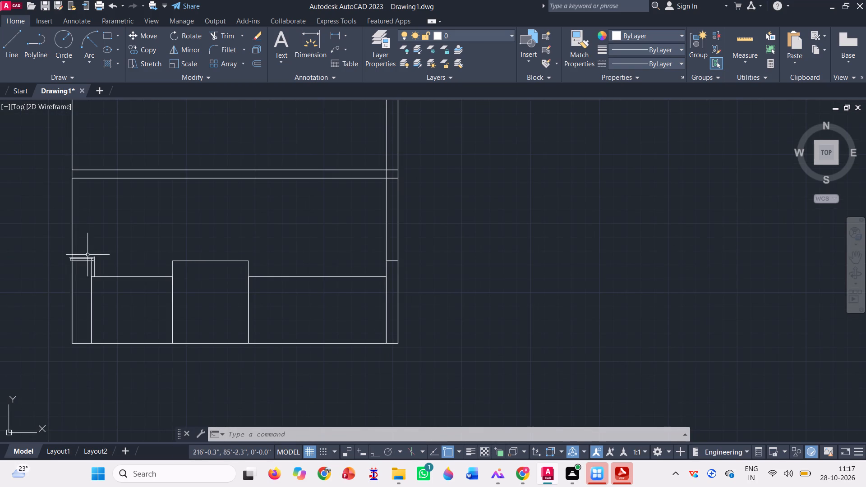
pyautogui.scroll(5, 79, 263)
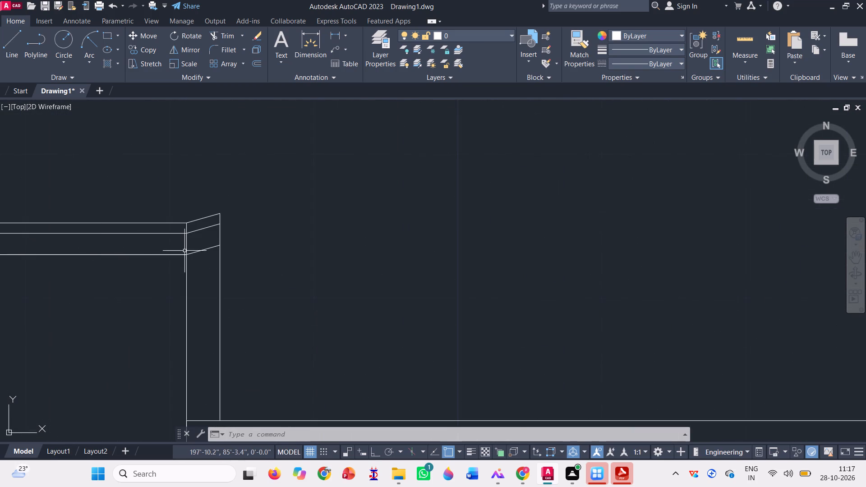
pyautogui.scroll(-2, 189, 250)
# Copy the whole cap profile with its three sloped lines from its lower-right corner to the narrow lower-right rectangle's upper-right corner.
pyautogui.click(195, 249)
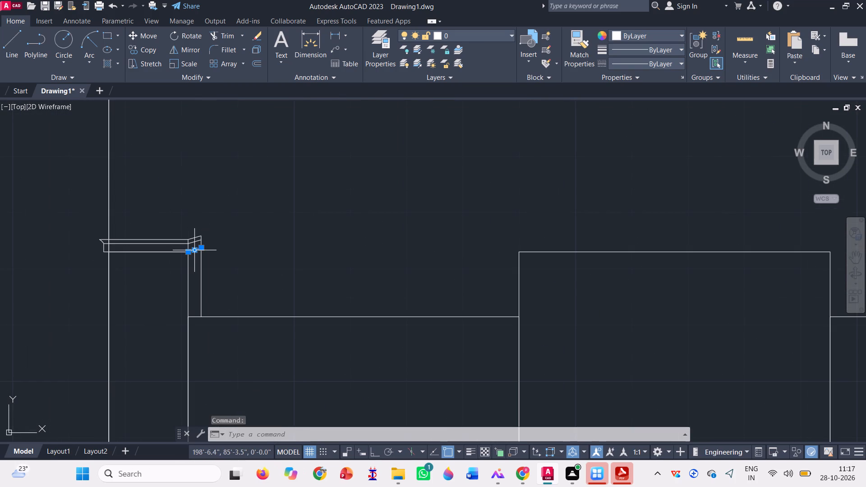
pyautogui.scroll(1, 169, 257)
pyautogui.click(164, 244)
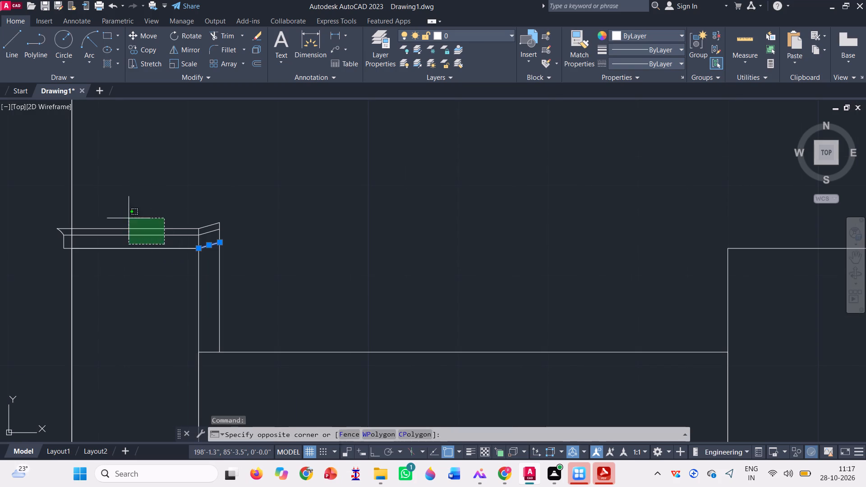
pyautogui.click(129, 218)
pyautogui.scroll(4, 56, 233)
pyautogui.click(117, 226)
pyautogui.click(73, 224)
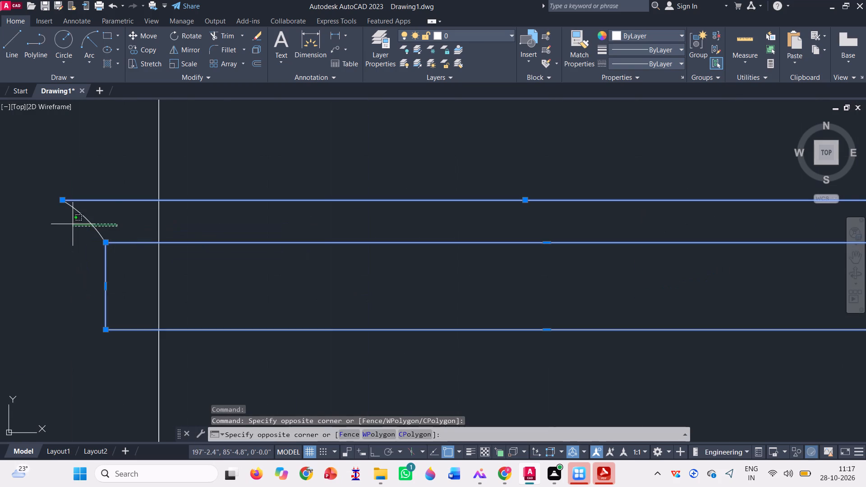
pyautogui.scroll(-2, 87, 221)
pyautogui.click(483, 229)
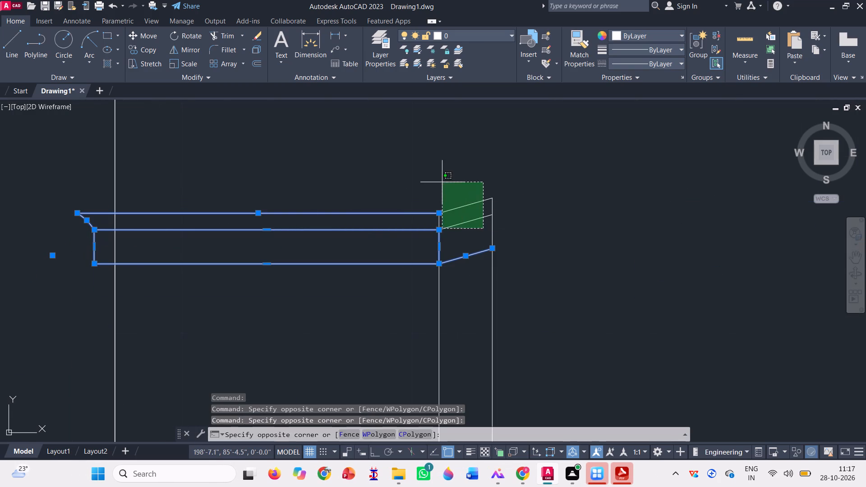
pyautogui.click(442, 182)
pyautogui.scroll(-2, 262, 226)
pyautogui.scroll(-1, 190, 212)
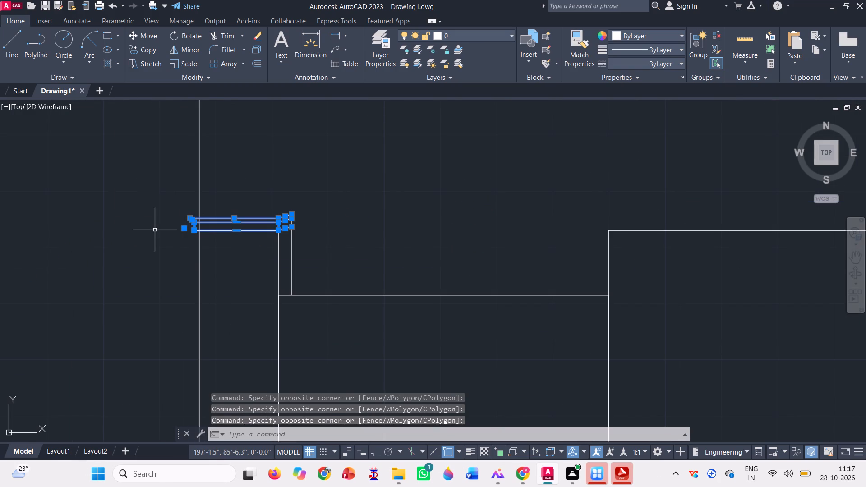
pyautogui.write('co')
pyautogui.press('space')
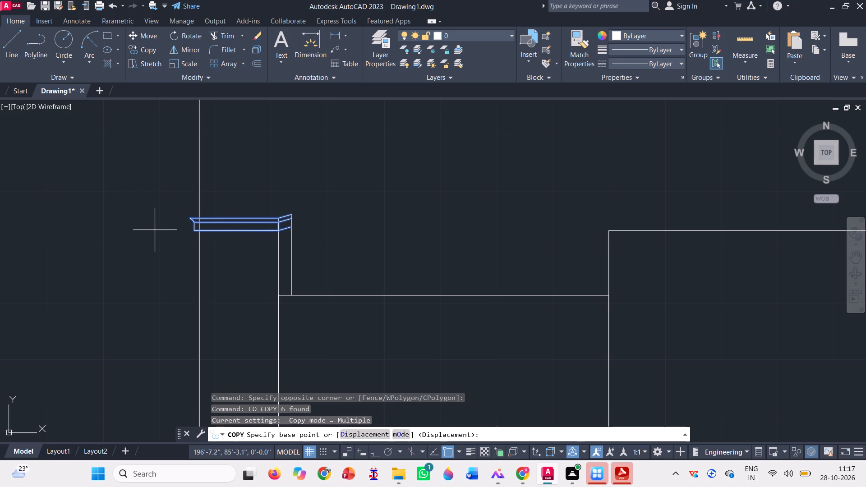
pyautogui.click(278, 230)
pyautogui.scroll(-1, 86, 190)
pyautogui.scroll(-2, 211, 217)
pyautogui.scroll(4, 533, 211)
pyautogui.click(410, 248)
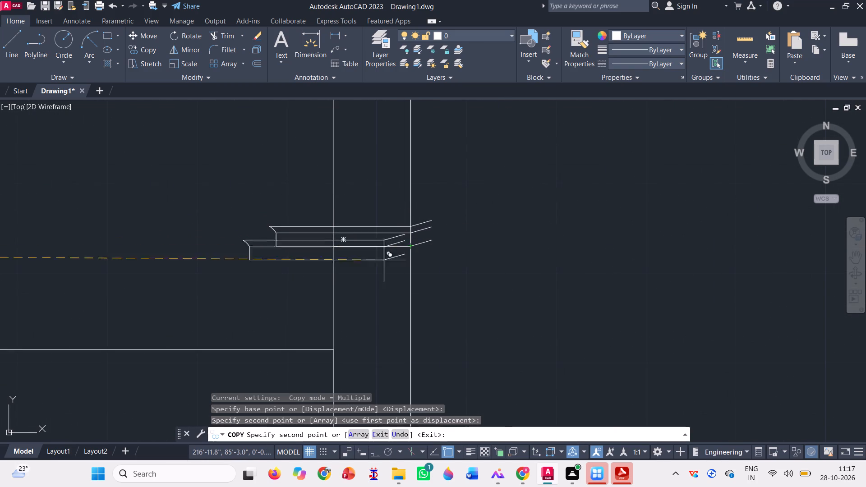
pyautogui.scroll(-3, 370, 271)
pyautogui.press('space')
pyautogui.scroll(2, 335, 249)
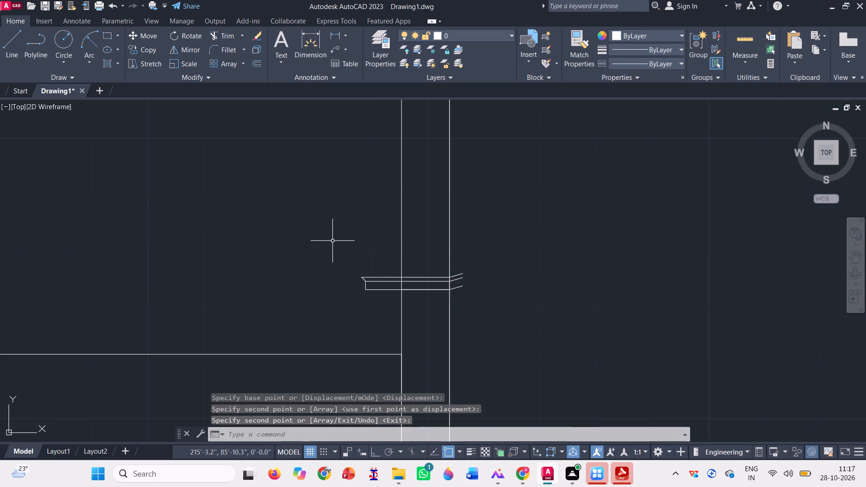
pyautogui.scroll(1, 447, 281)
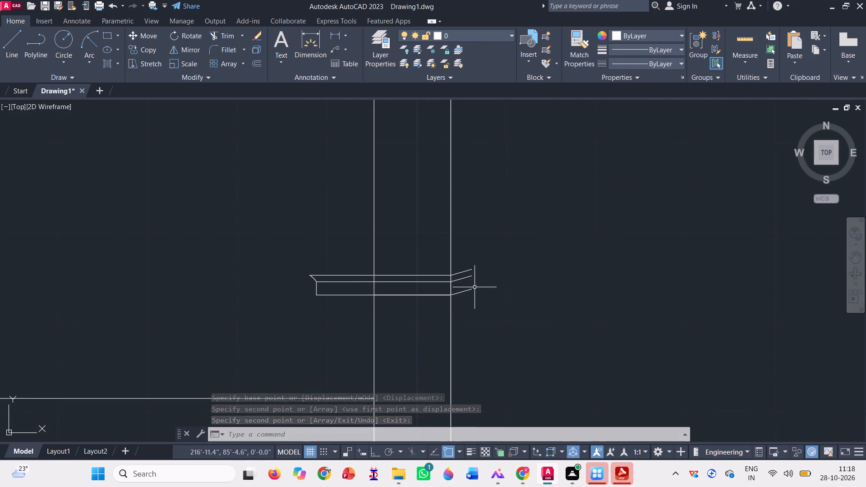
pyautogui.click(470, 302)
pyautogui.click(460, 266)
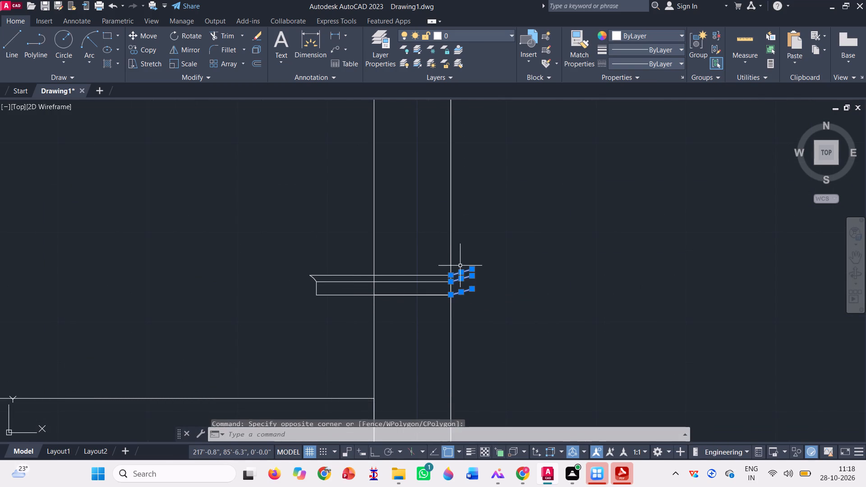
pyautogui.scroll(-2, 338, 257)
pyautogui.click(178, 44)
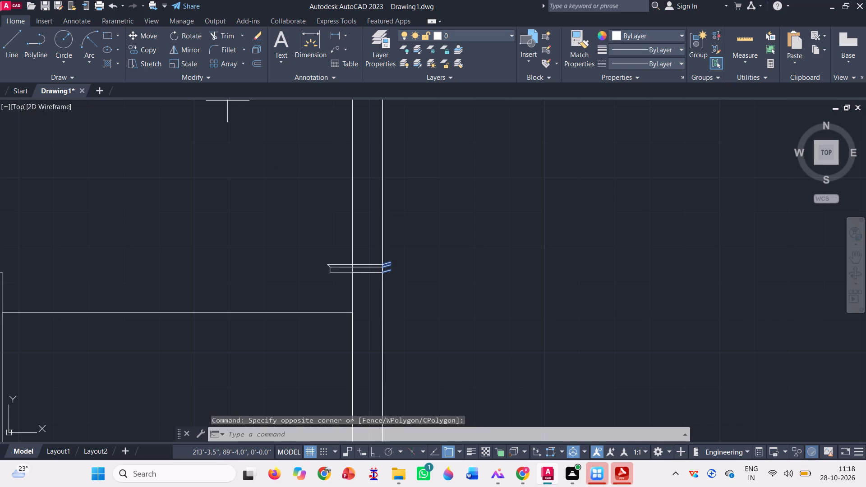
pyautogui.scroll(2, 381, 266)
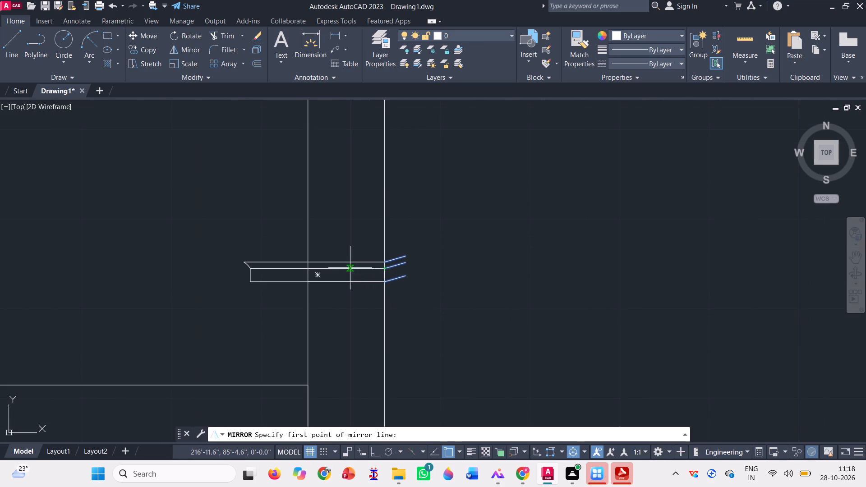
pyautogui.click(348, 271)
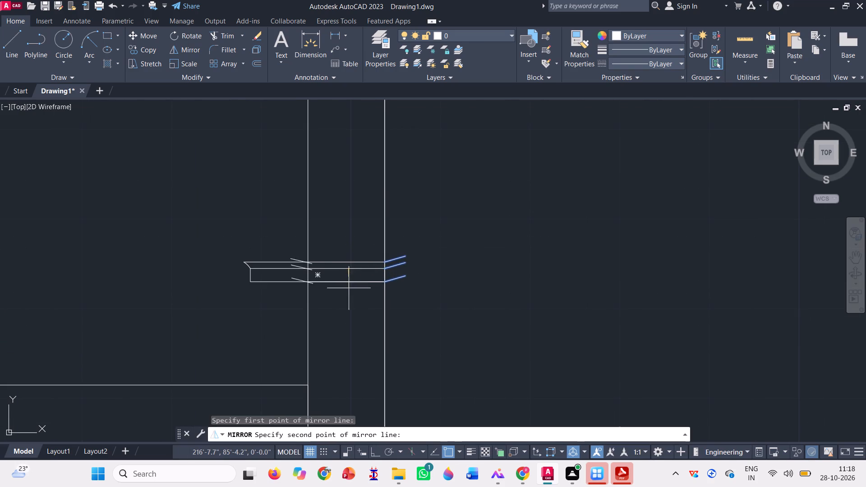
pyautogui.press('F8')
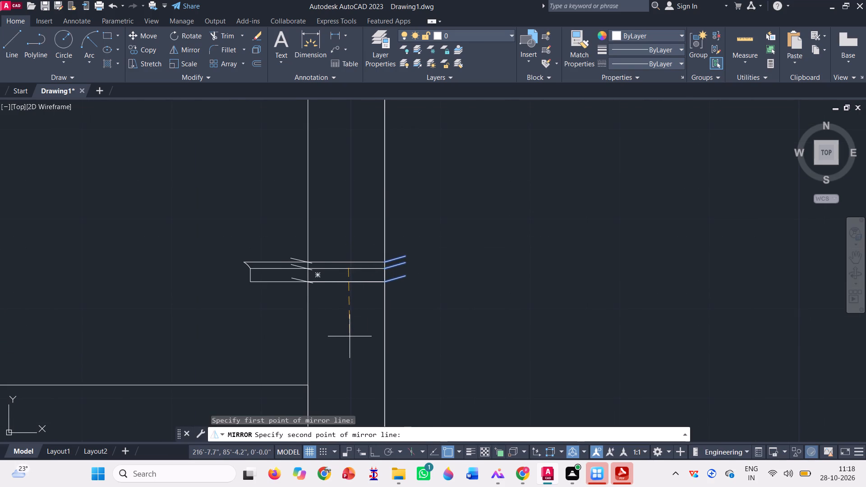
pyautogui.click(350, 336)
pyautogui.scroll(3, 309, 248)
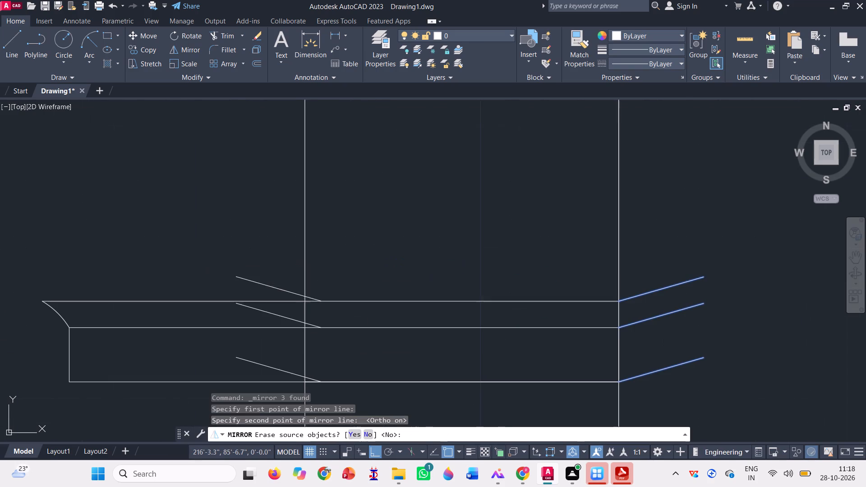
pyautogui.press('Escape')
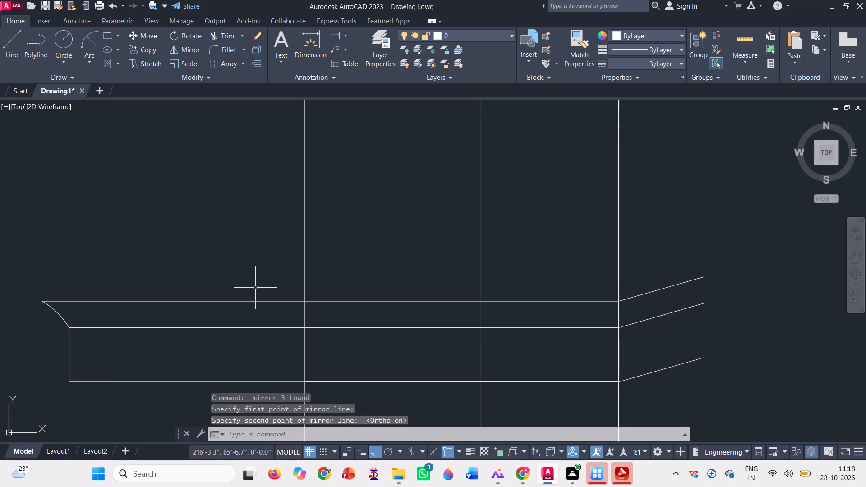
# Mirror the copied cap's three sloped lines about a vertical axis near the middle of the narrow strip, keeping the originals.
pyautogui.scroll(-2, 286, 295)
pyautogui.click(462, 337)
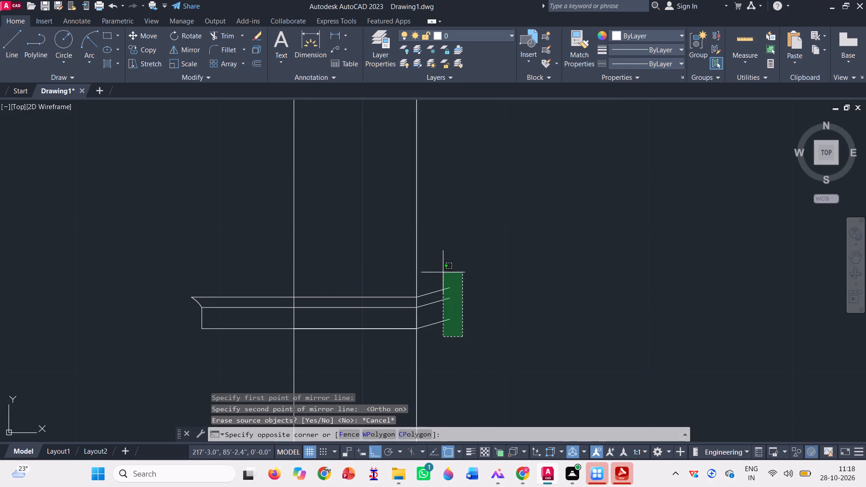
pyautogui.click(439, 272)
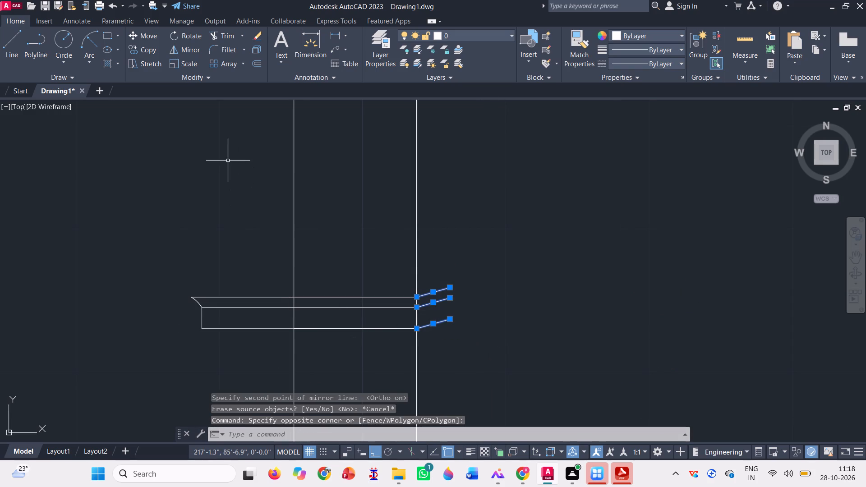
pyautogui.press('space')
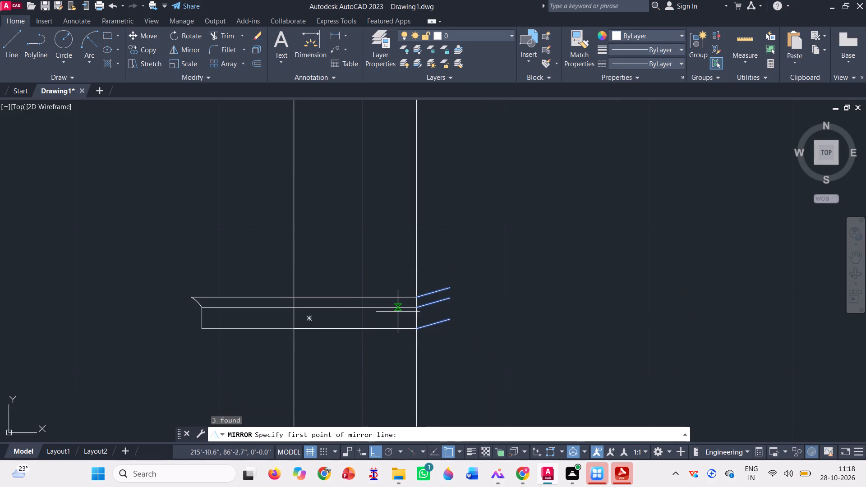
pyautogui.click(350, 299)
pyautogui.scroll(-2, 362, 243)
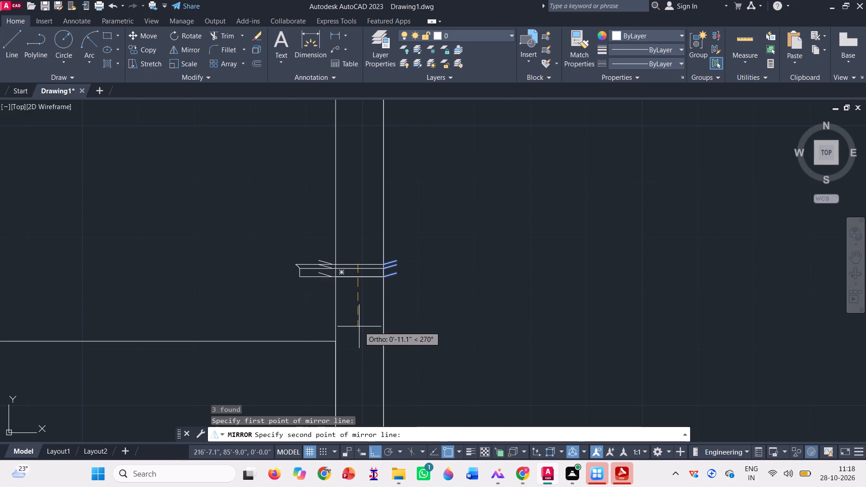
pyautogui.tripleClick(359, 326)
pyautogui.press('space')
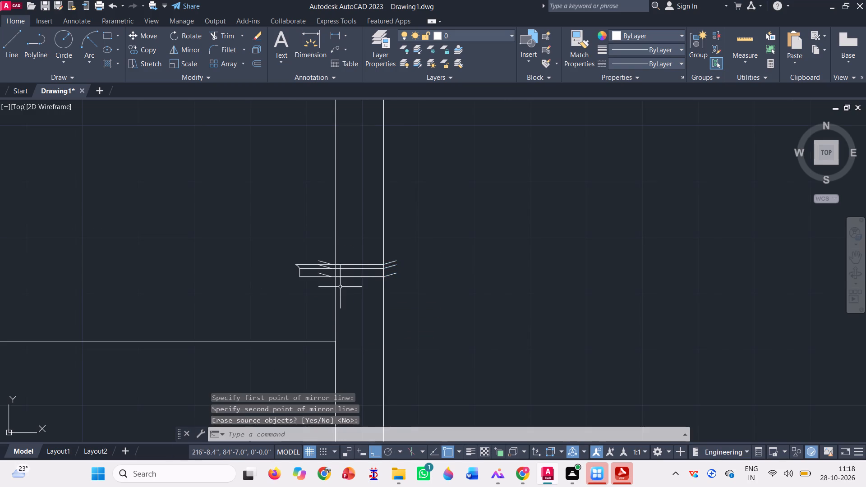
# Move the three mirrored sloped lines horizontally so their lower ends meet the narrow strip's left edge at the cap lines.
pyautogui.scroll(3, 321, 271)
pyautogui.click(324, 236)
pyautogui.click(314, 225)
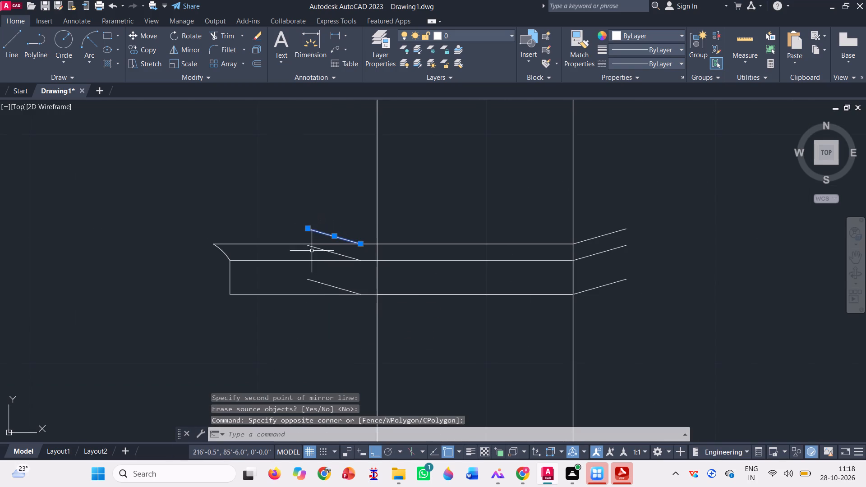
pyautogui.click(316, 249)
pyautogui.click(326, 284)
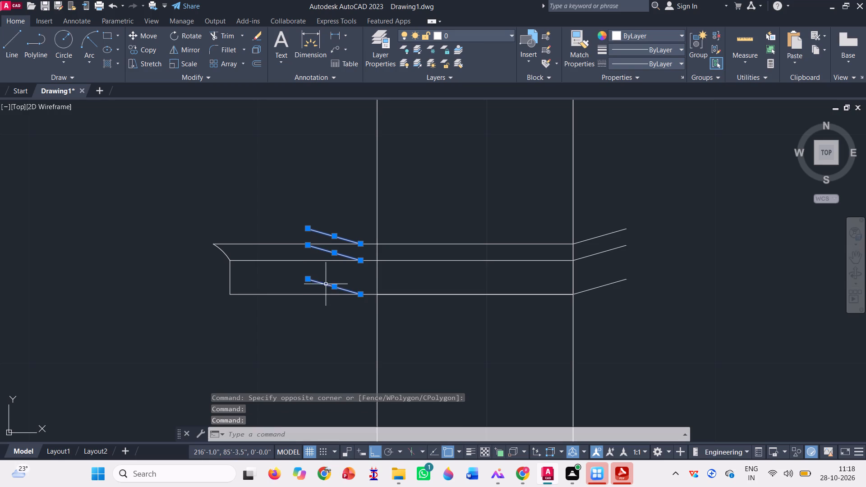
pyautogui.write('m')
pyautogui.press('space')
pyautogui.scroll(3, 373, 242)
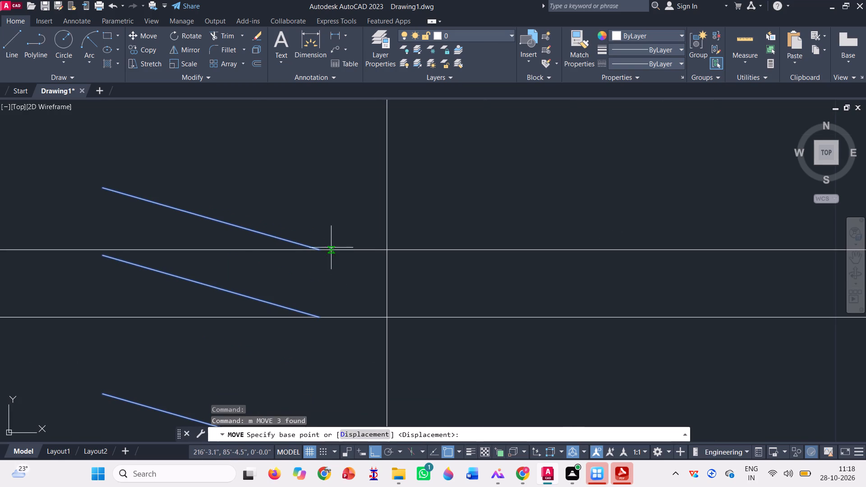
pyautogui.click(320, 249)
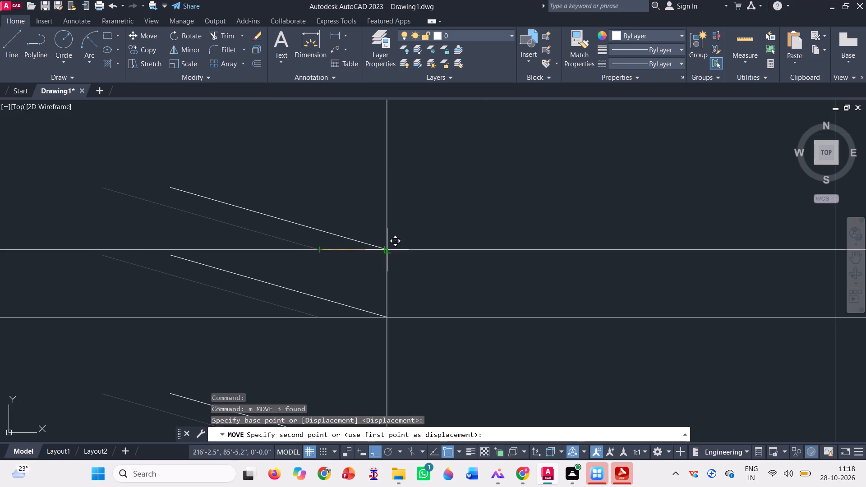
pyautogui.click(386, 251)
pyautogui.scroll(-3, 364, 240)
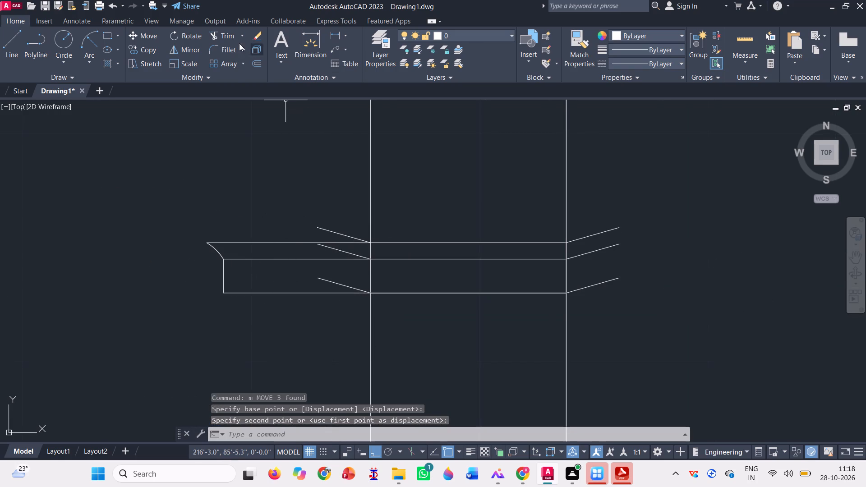
# Trim away the copied cap's horizontal lines, end line and curved end that extend beyond the narrow strip's left edge.
pyautogui.click(233, 37)
pyautogui.click(247, 309)
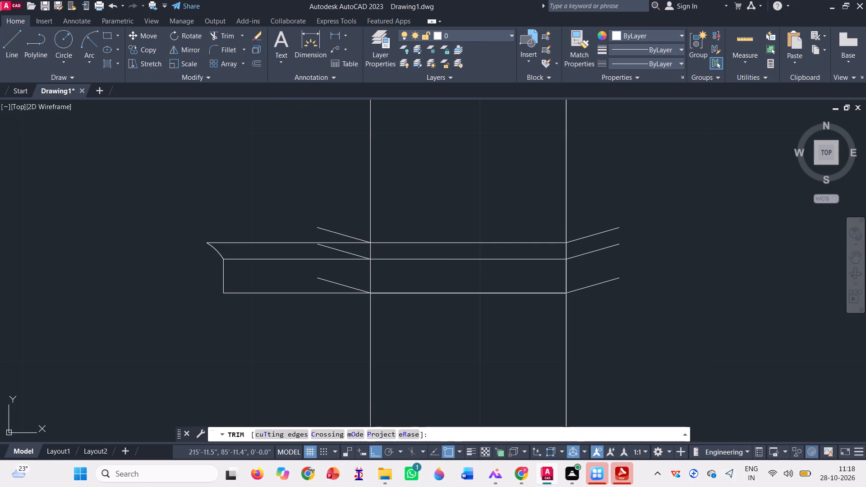
pyautogui.click(255, 224)
pyautogui.click(217, 272)
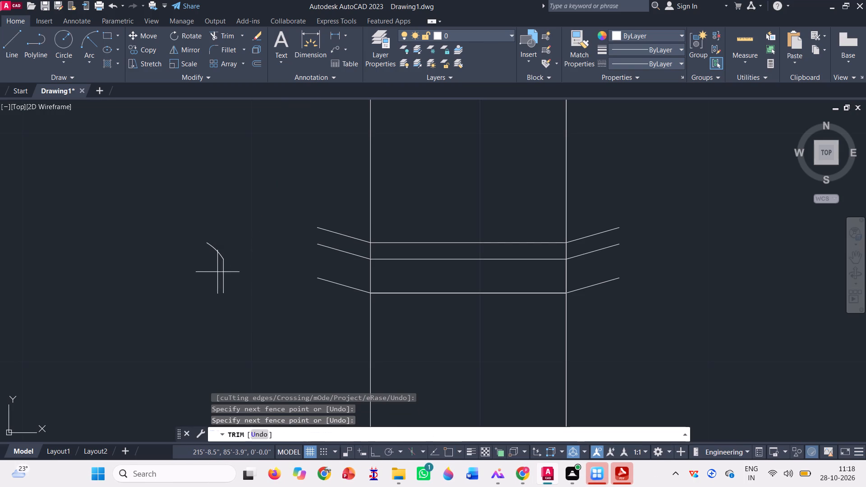
pyautogui.click(249, 267)
pyautogui.moveTo(215, 261); pyautogui.dragTo(221, 258)
pyautogui.click(239, 234)
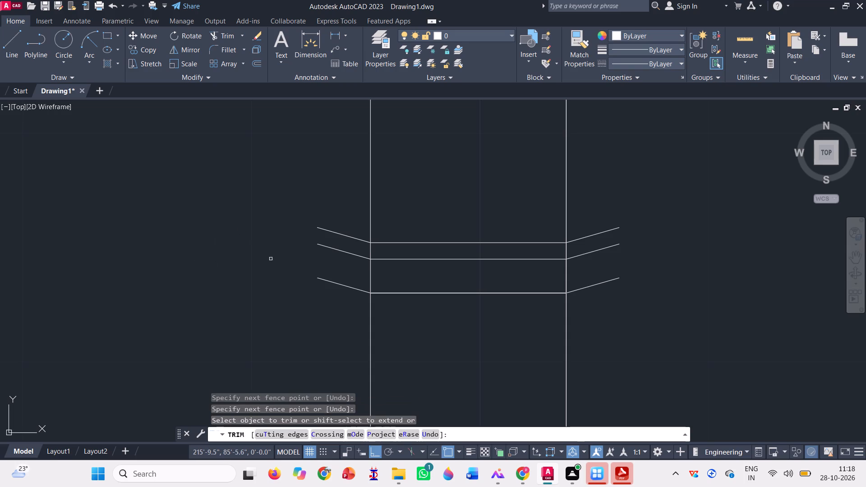
# Trim away the three sloped lines outside the narrow strip's right edge.
pyautogui.scroll(-3, 271, 259)
pyautogui.scroll(3, 349, 256)
pyautogui.click(353, 218)
pyautogui.click(342, 312)
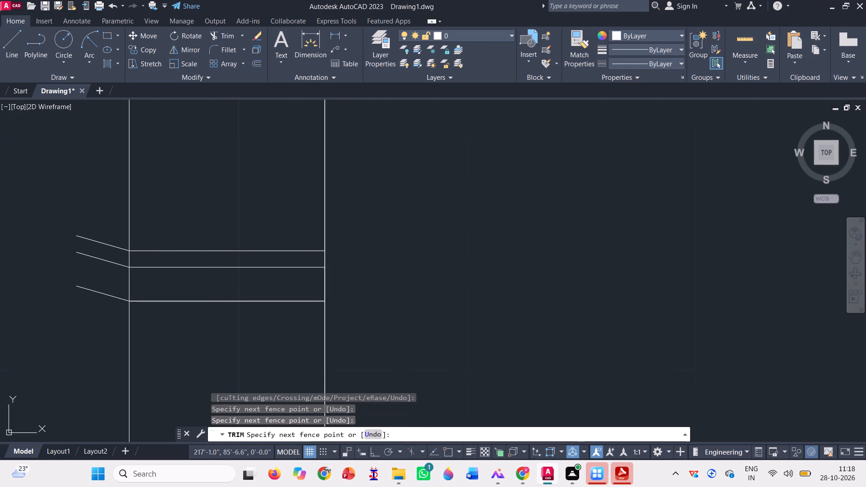
pyautogui.scroll(-2, 438, 283)
pyautogui.press('Escape')
# Delete the three sloped lines outside the narrow strip's left edge.
pyautogui.scroll(-1, 328, 327)
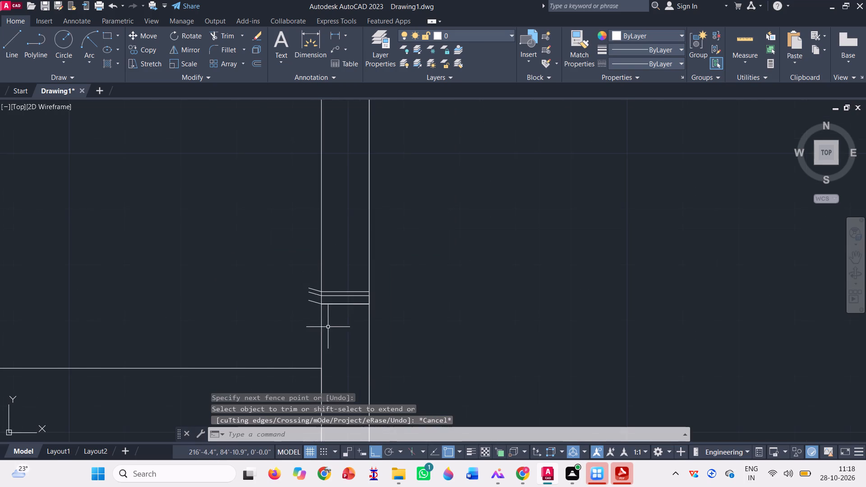
pyautogui.scroll(2, 327, 283)
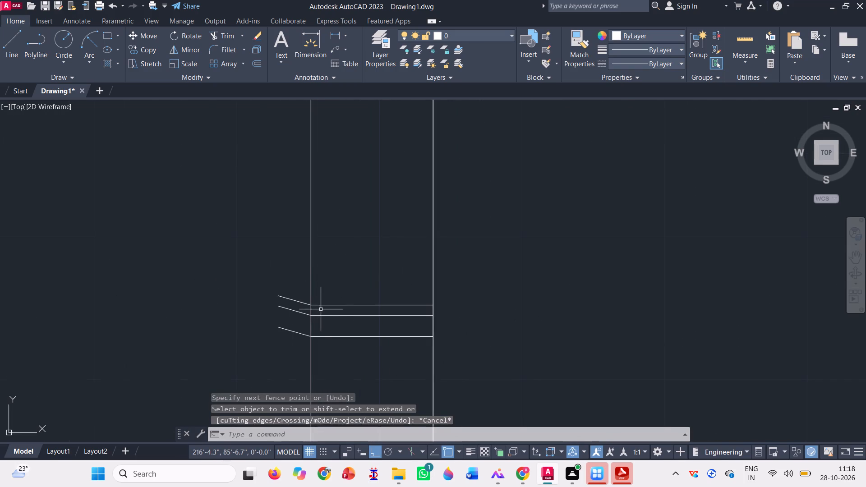
pyautogui.scroll(-2, 325, 317)
pyautogui.scroll(3, 332, 310)
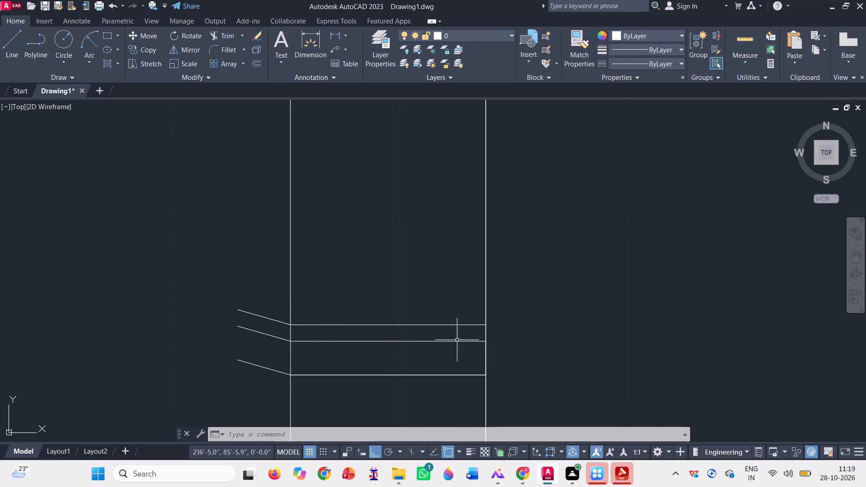
pyautogui.scroll(1, 274, 345)
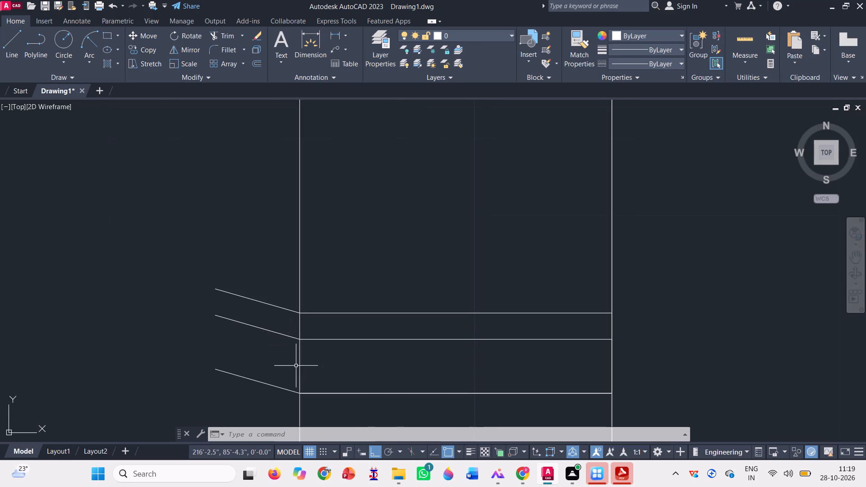
pyautogui.moveTo(240, 390); pyautogui.dragTo(239, 385)
pyautogui.click(208, 260)
pyautogui.press('Delete')
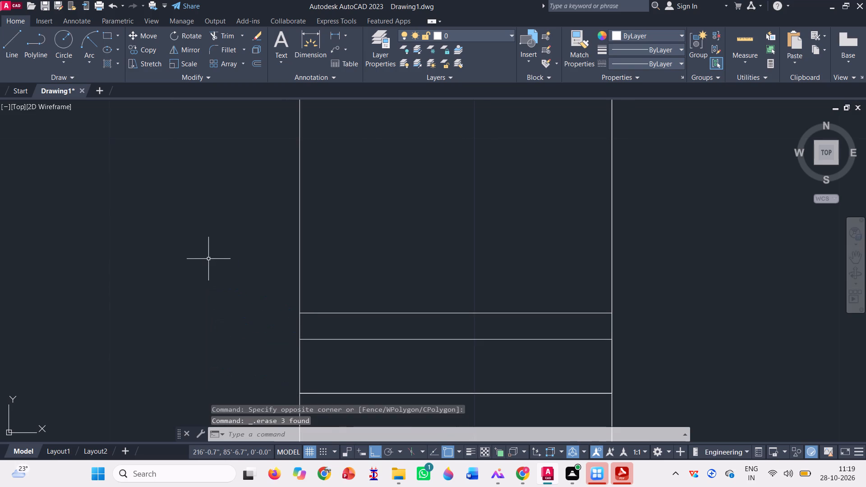
# With Ortho off, draw a short steep line from the cap's lower-left corner upward and outward, ending slightly below the cap's top line.
pyautogui.click(15, 47)
pyautogui.scroll(-1, 322, 327)
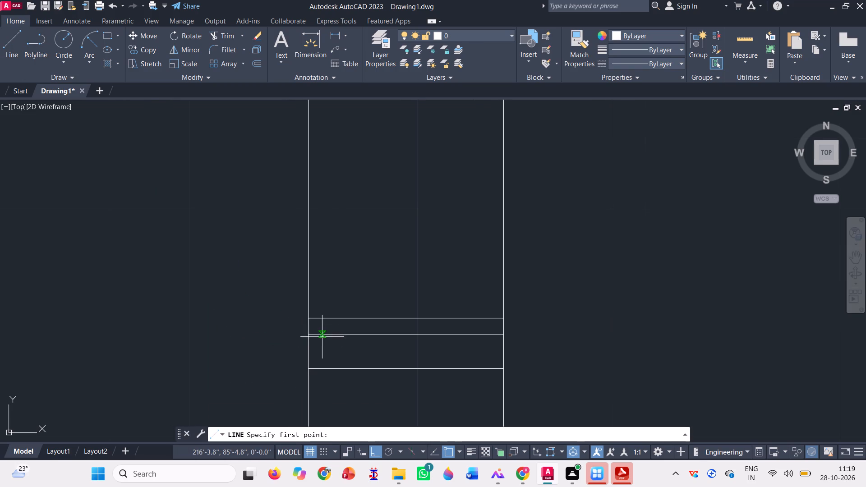
pyautogui.click(308, 368)
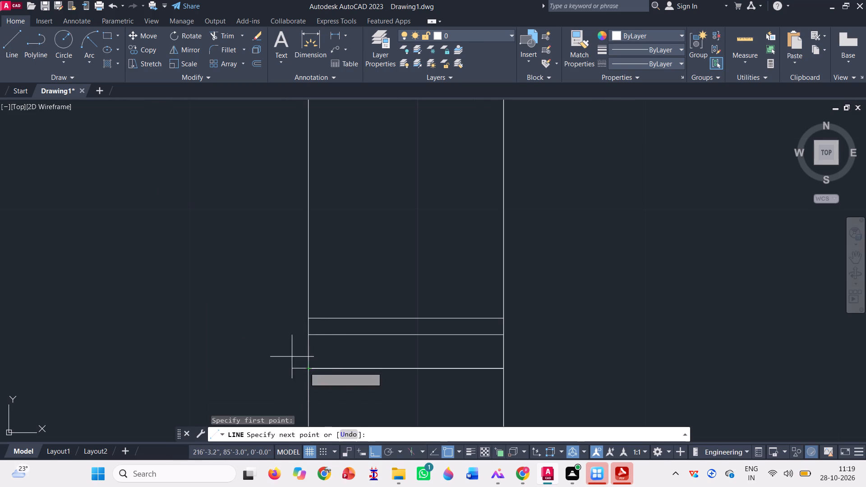
pyautogui.press('F8')
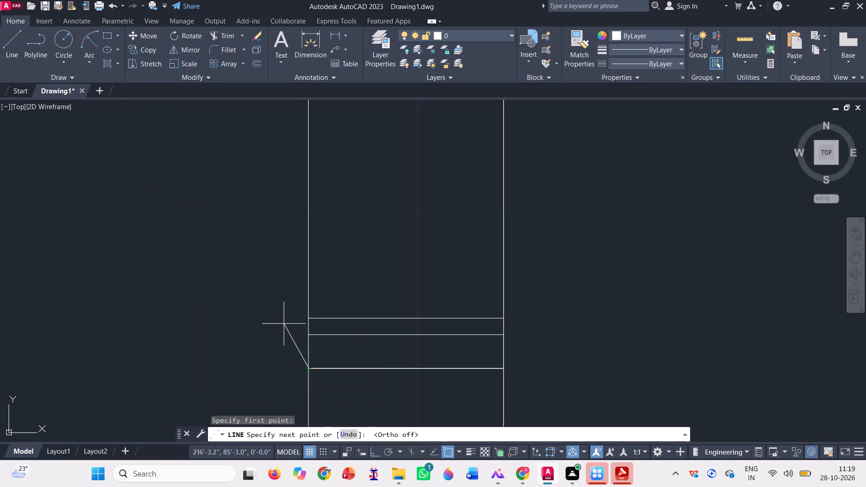
pyautogui.click(285, 326)
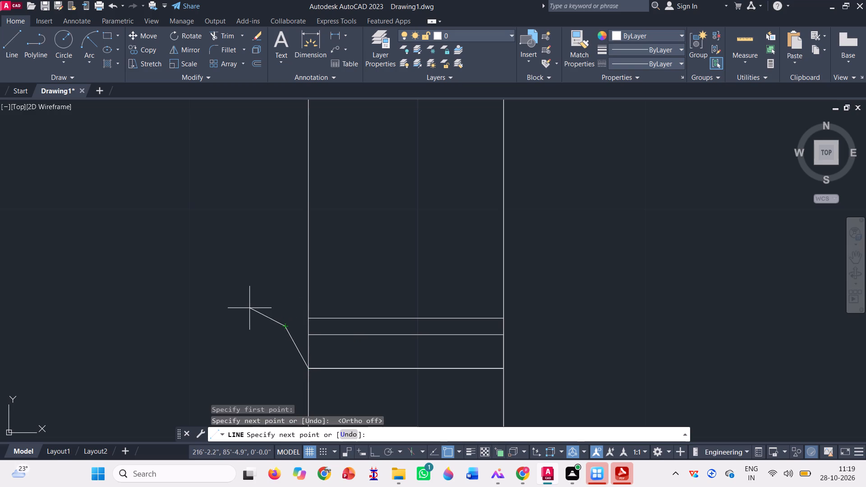
pyautogui.press('space')
# Copy the steep line from its lower end to the left ends of the cap's middle and top horizontal lines.
pyautogui.scroll(2, 293, 340)
pyautogui.click(293, 340)
pyautogui.click(206, 335)
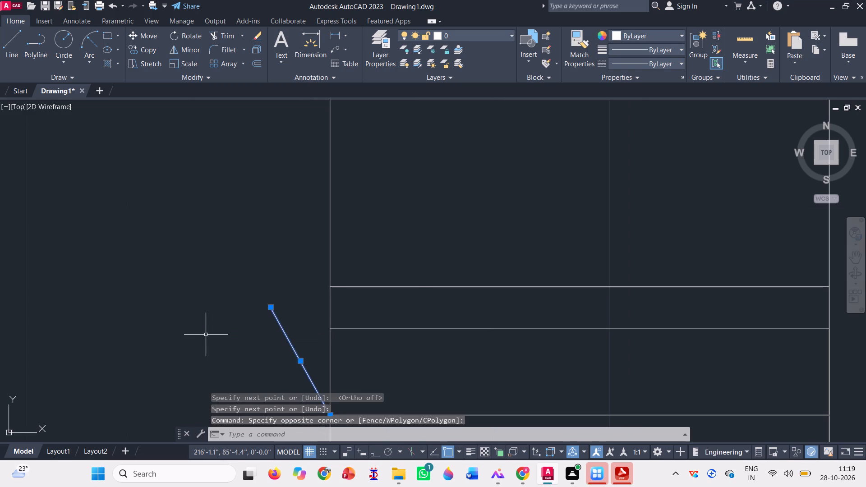
pyautogui.scroll(-1, 240, 308)
pyautogui.write('co')
pyautogui.press('space')
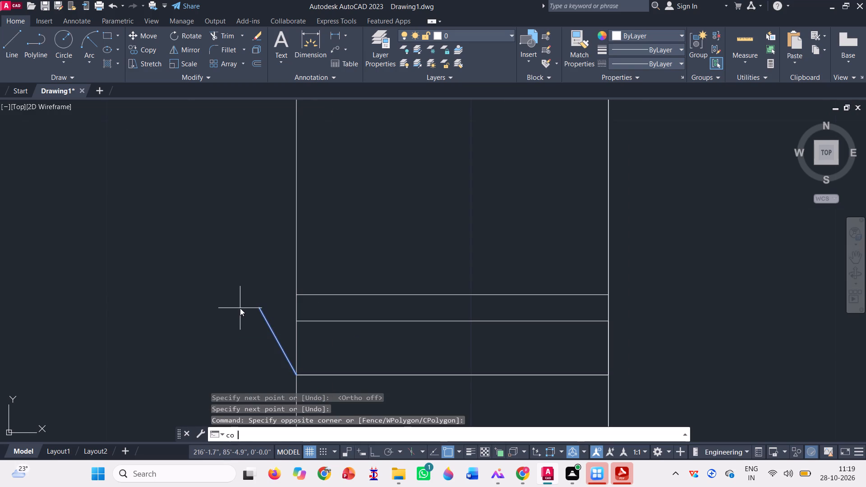
pyautogui.scroll(-1, 259, 297)
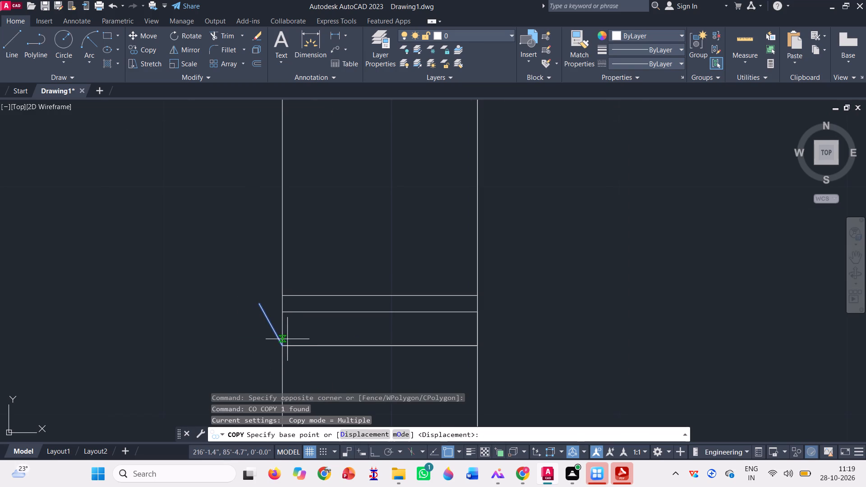
pyautogui.click(283, 346)
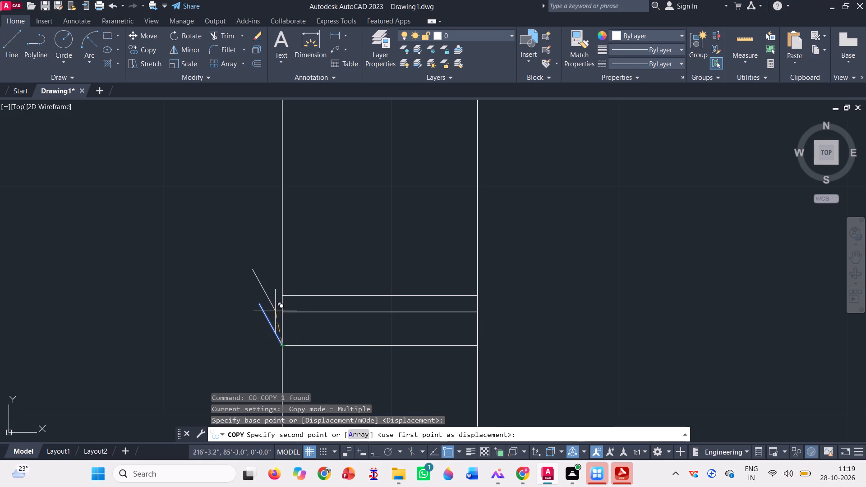
pyautogui.click(283, 312)
pyautogui.click(284, 295)
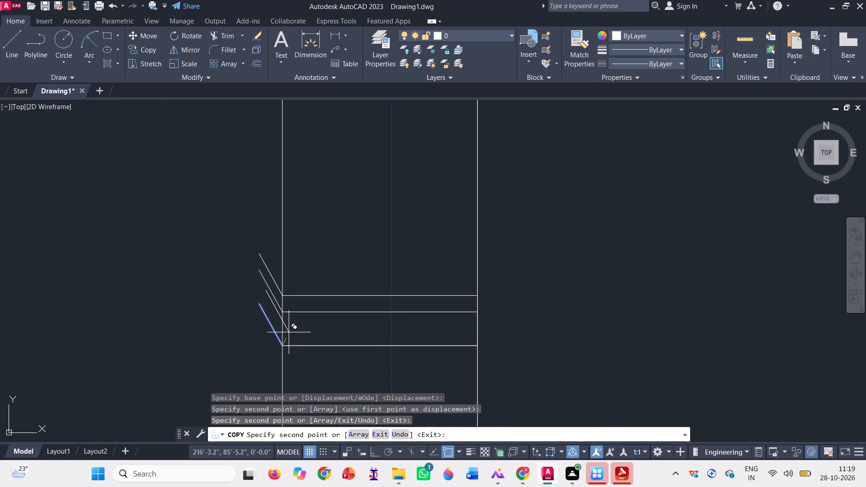
pyautogui.scroll(-1, 293, 331)
pyautogui.scroll(3, 275, 310)
pyautogui.press('space')
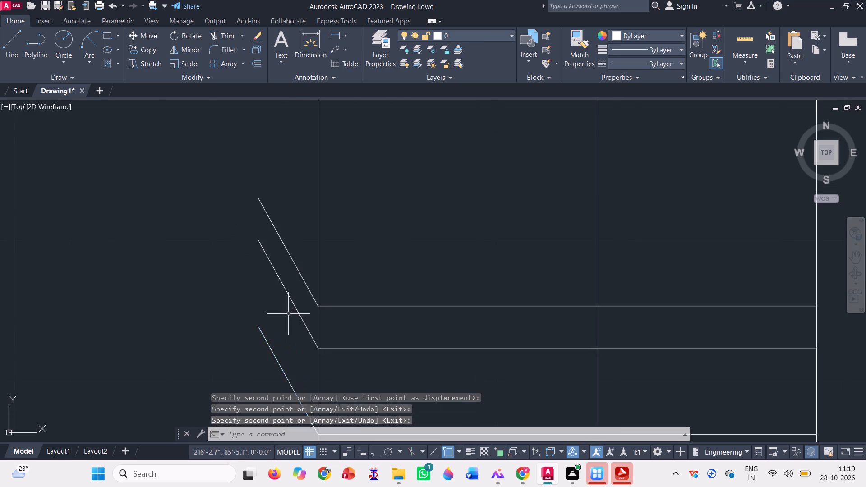
# Draw a vertical line joining the outer ends of the lowest and middle steep lines.
pyautogui.scroll(-4, 288, 314)
pyautogui.scroll(1, 285, 293)
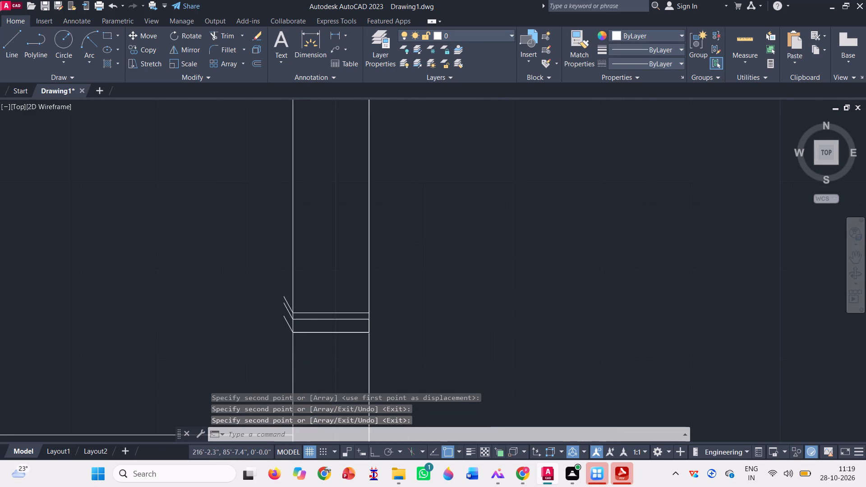
pyautogui.scroll(-1, 284, 289)
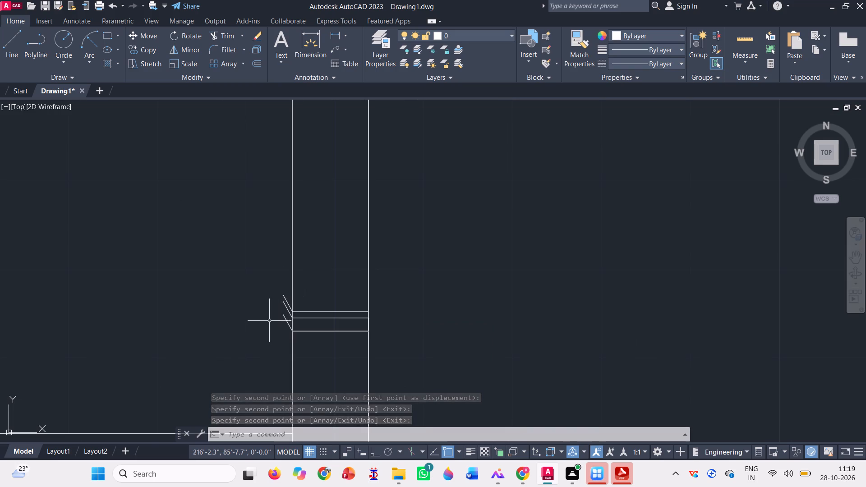
pyautogui.press('l')
pyautogui.press('Return')
pyautogui.scroll(3, 280, 311)
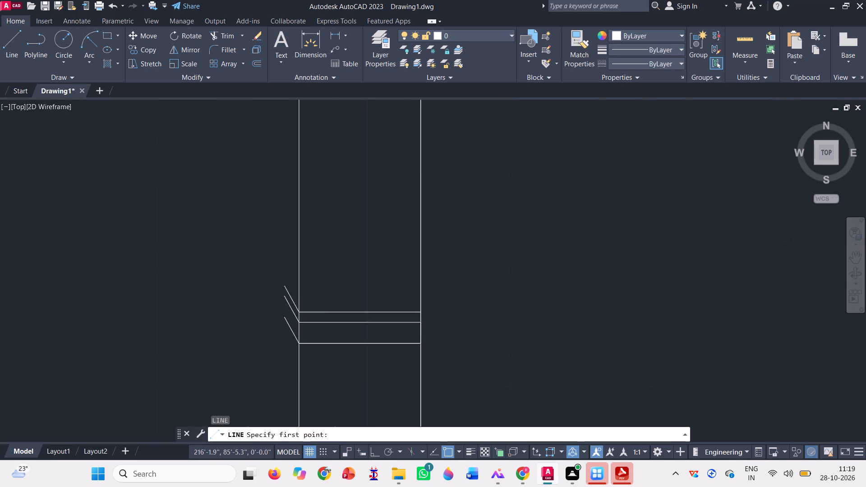
pyautogui.click(290, 324)
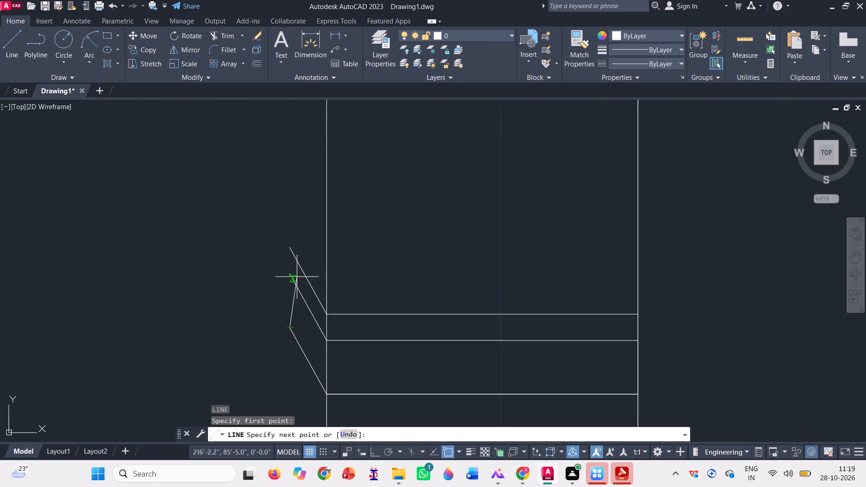
pyautogui.click(289, 270)
pyautogui.scroll(-1, 243, 292)
pyautogui.press('space')
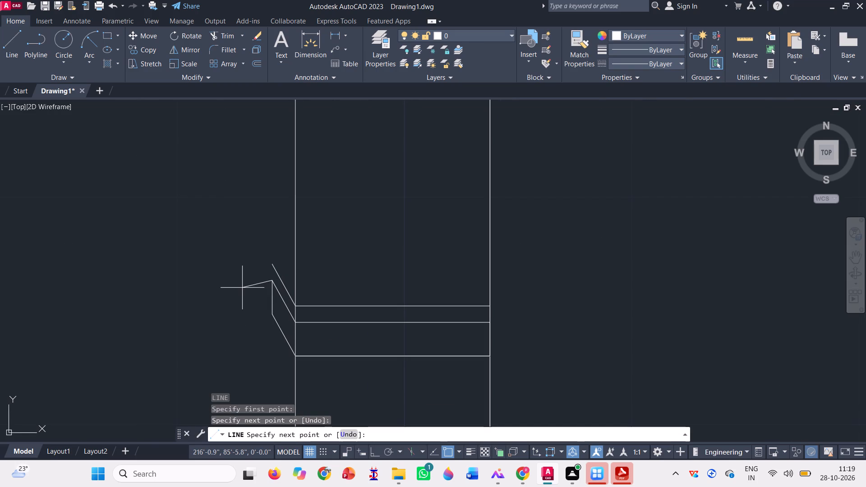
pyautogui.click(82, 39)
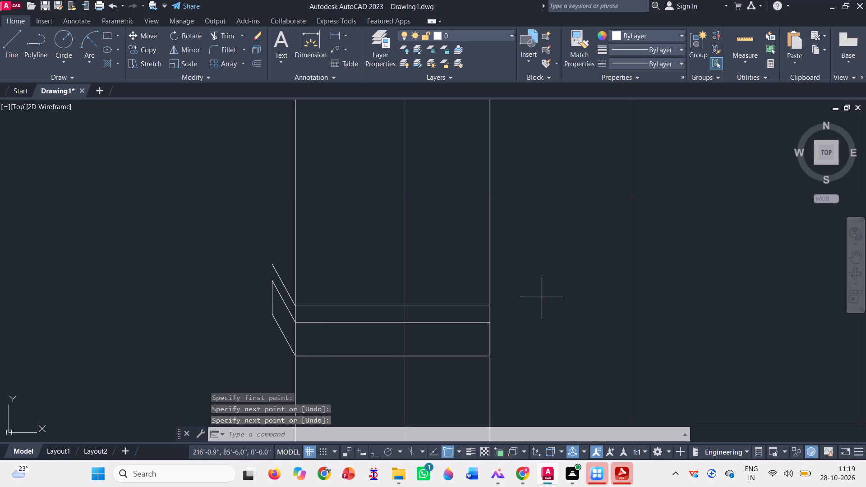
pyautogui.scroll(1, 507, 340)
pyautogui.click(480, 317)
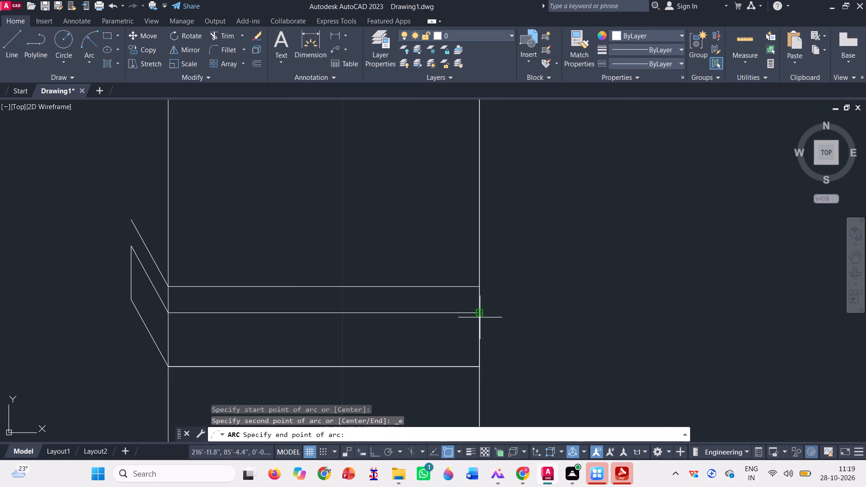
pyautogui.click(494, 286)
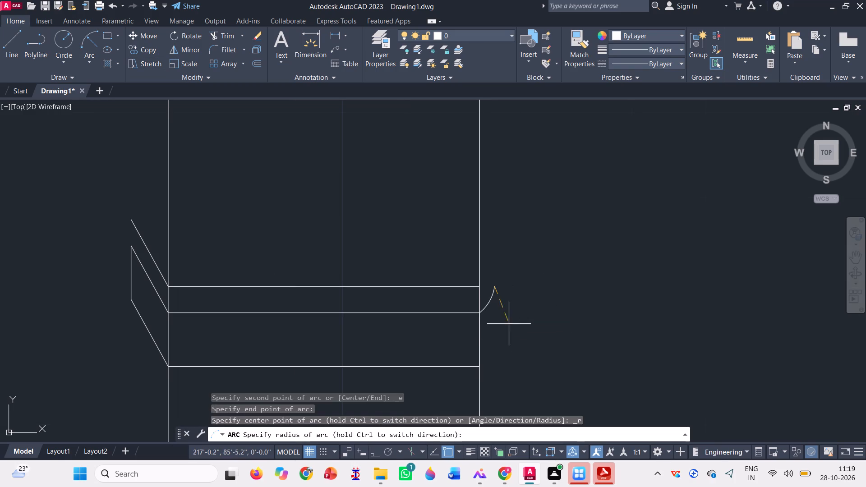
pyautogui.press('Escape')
# Draw a short horizontal line continuing the cap's top line slightly outward past the strip's right edge.
pyautogui.press('l')
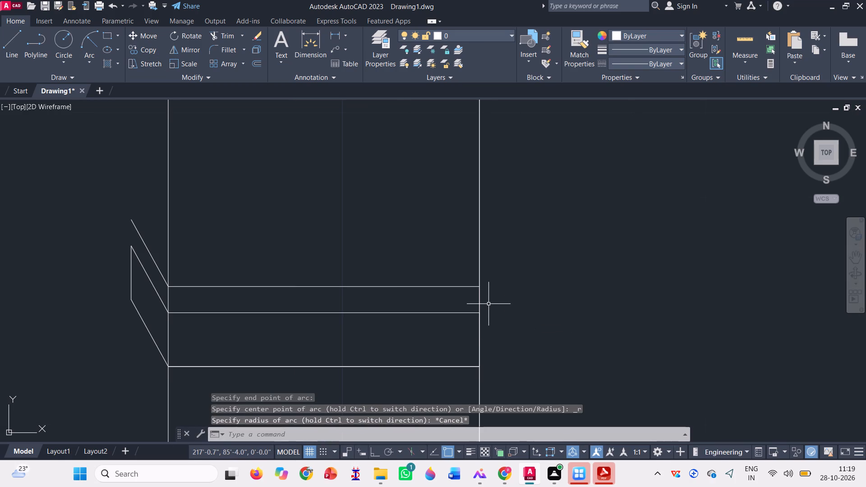
pyautogui.press('Return')
pyautogui.scroll(2, 491, 297)
pyautogui.click(459, 269)
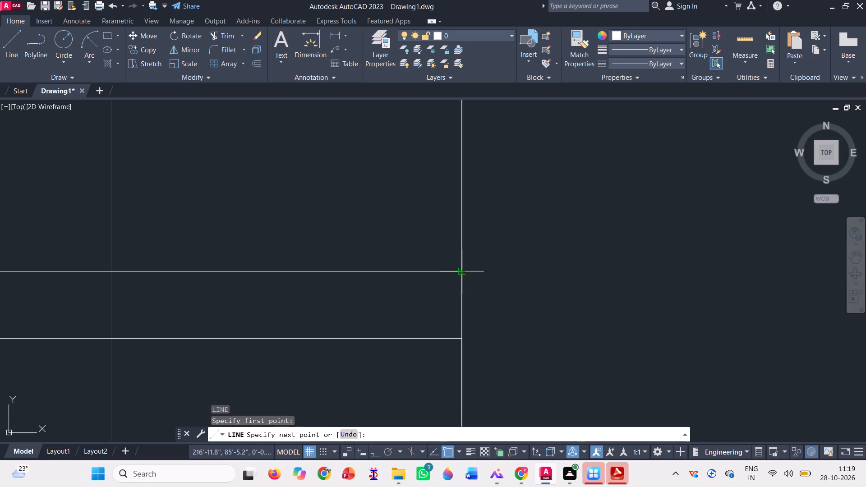
pyautogui.click(478, 271)
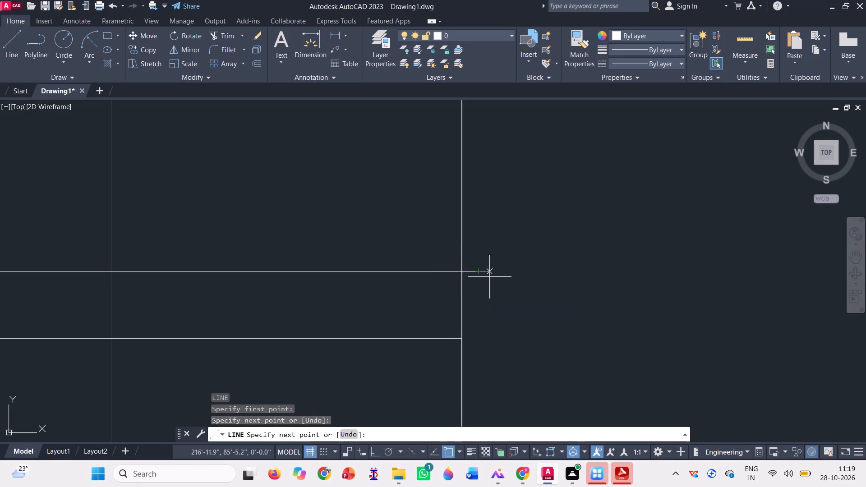
pyautogui.scroll(-1, 501, 265)
pyautogui.press('space')
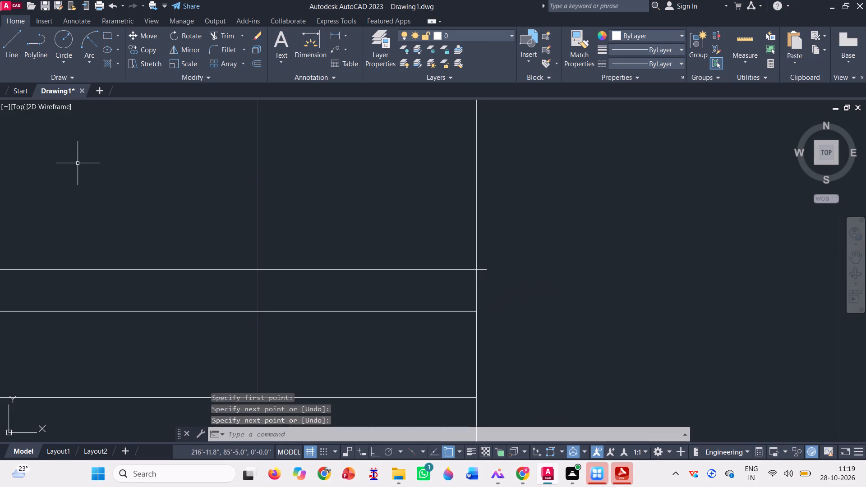
# Draw a shallow inward-curving arc from the short line's outer end down to the right end of the cap's middle line.
pyautogui.click(91, 36)
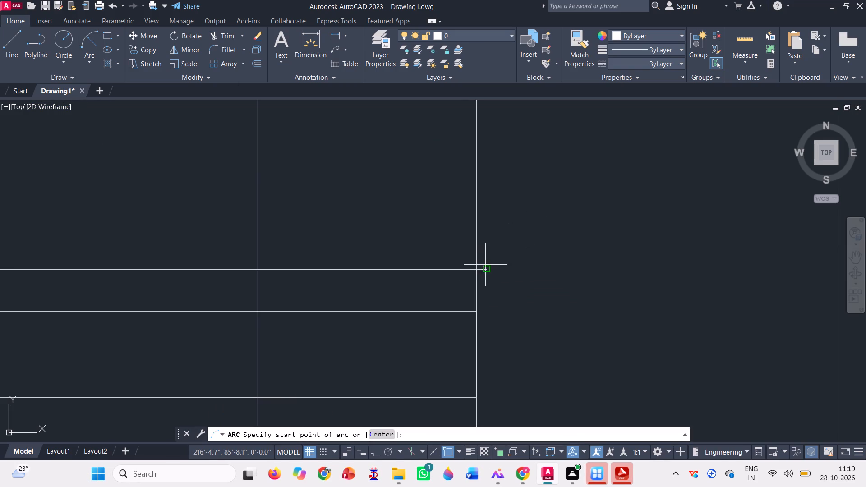
pyautogui.click(487, 269)
pyautogui.click(474, 312)
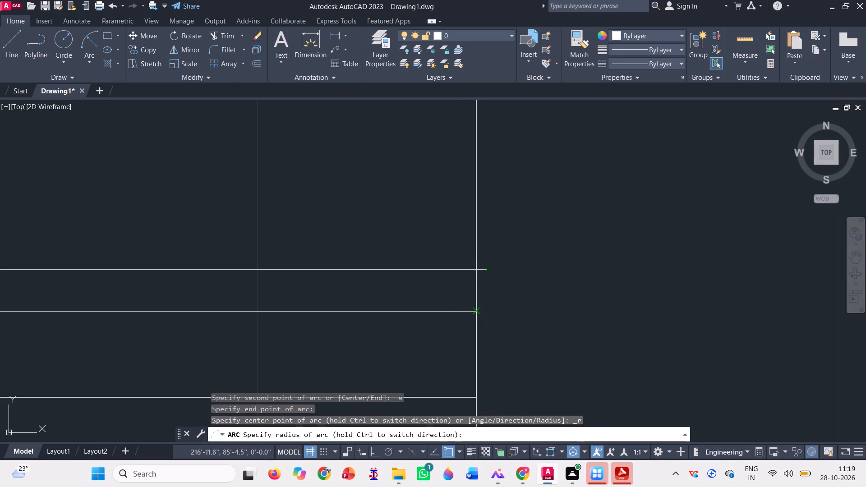
pyautogui.click(578, 315)
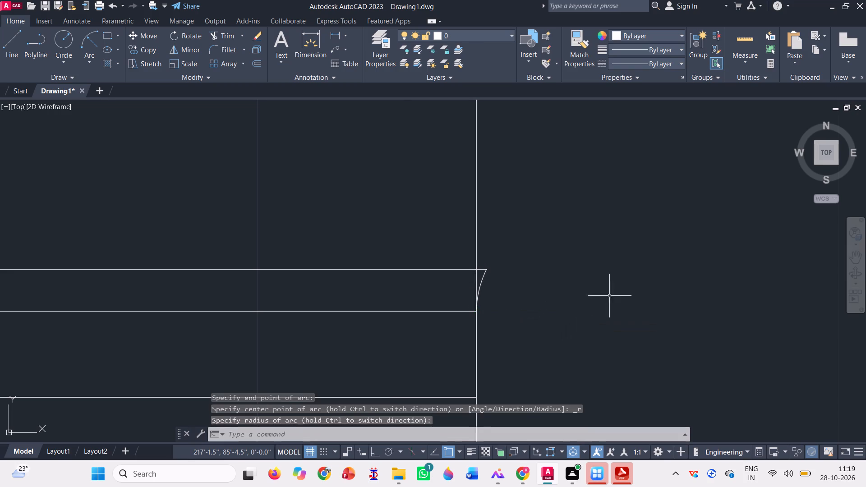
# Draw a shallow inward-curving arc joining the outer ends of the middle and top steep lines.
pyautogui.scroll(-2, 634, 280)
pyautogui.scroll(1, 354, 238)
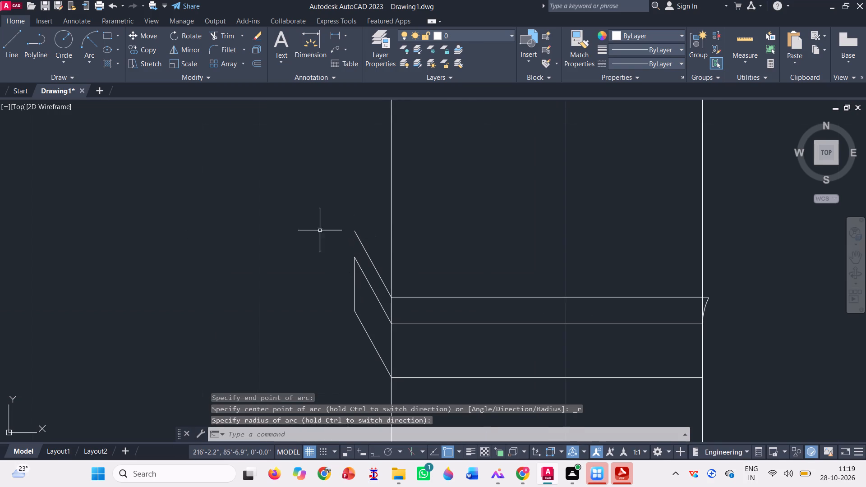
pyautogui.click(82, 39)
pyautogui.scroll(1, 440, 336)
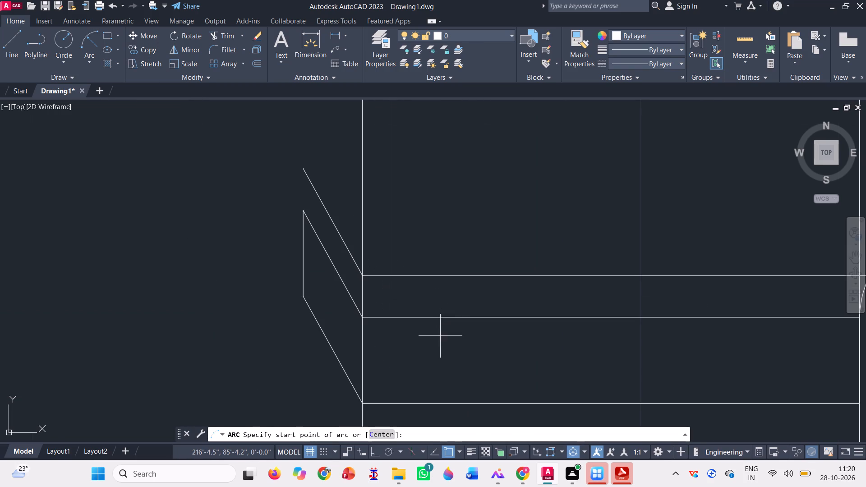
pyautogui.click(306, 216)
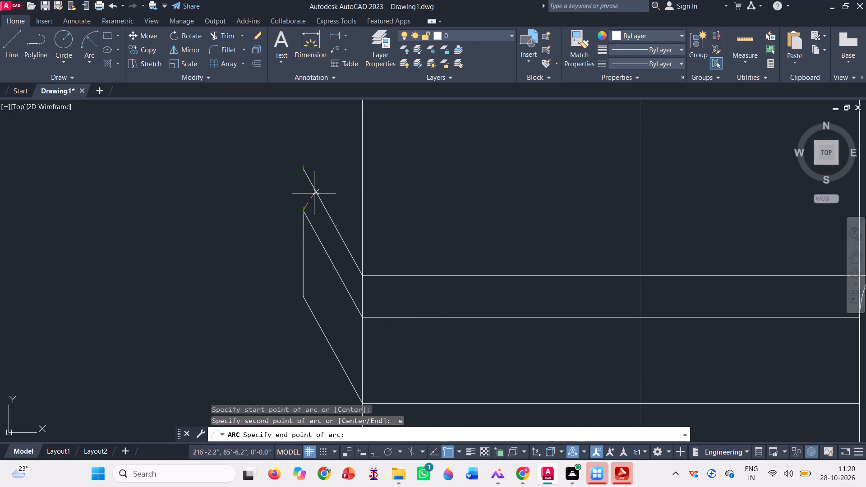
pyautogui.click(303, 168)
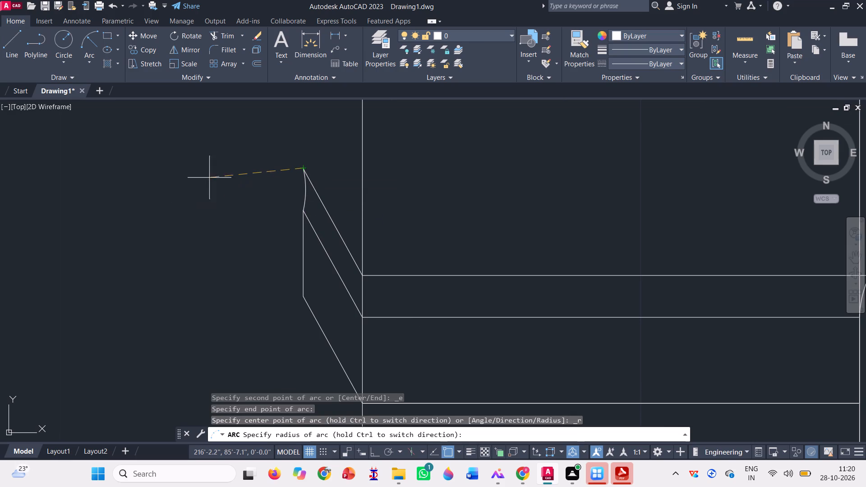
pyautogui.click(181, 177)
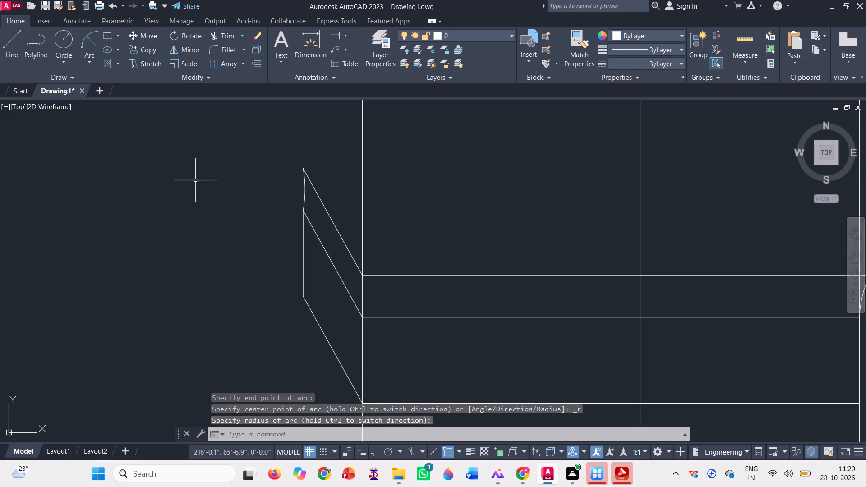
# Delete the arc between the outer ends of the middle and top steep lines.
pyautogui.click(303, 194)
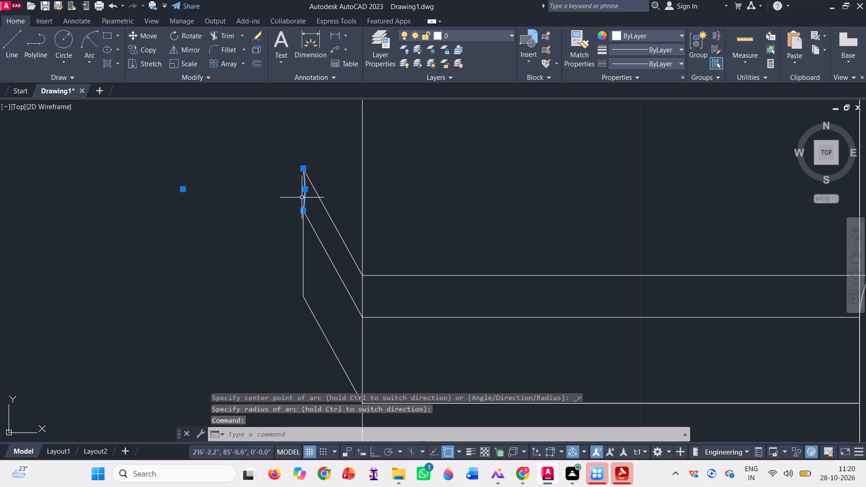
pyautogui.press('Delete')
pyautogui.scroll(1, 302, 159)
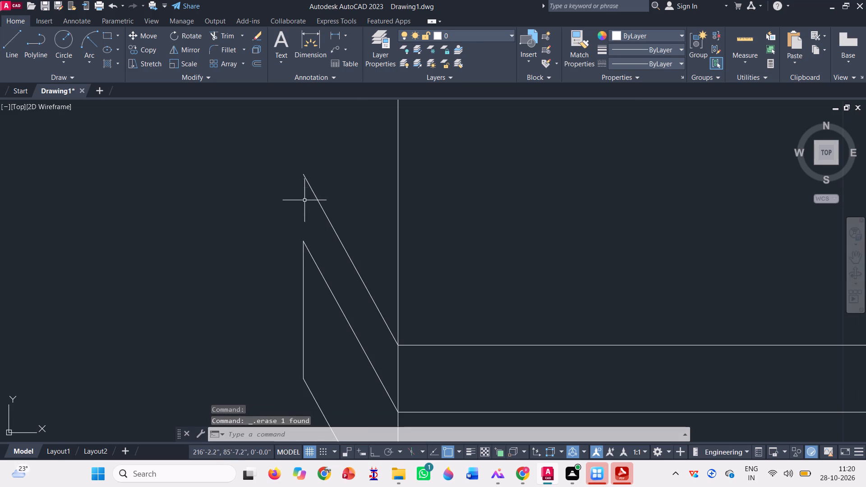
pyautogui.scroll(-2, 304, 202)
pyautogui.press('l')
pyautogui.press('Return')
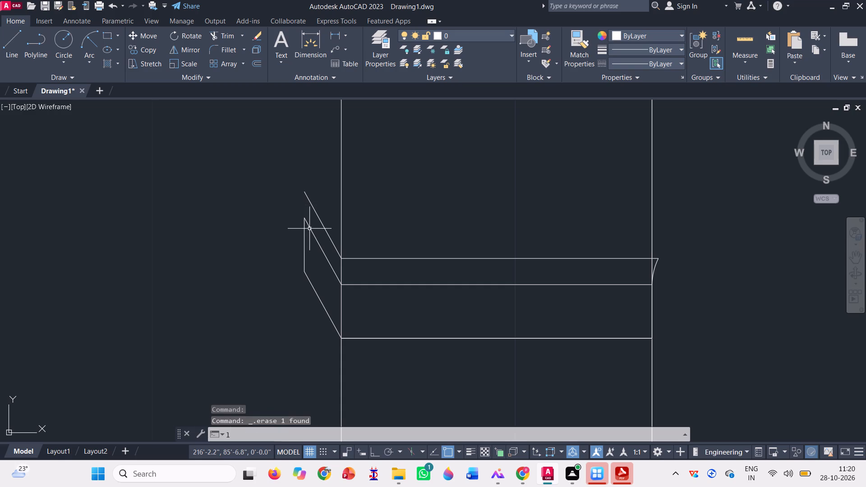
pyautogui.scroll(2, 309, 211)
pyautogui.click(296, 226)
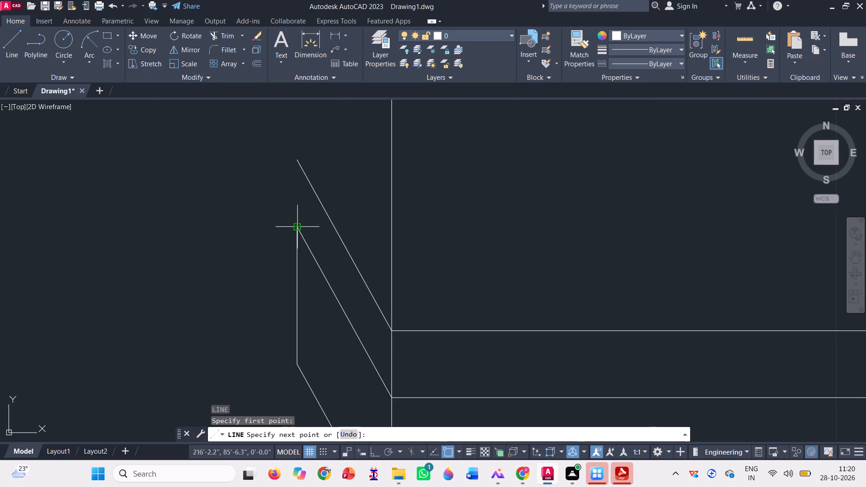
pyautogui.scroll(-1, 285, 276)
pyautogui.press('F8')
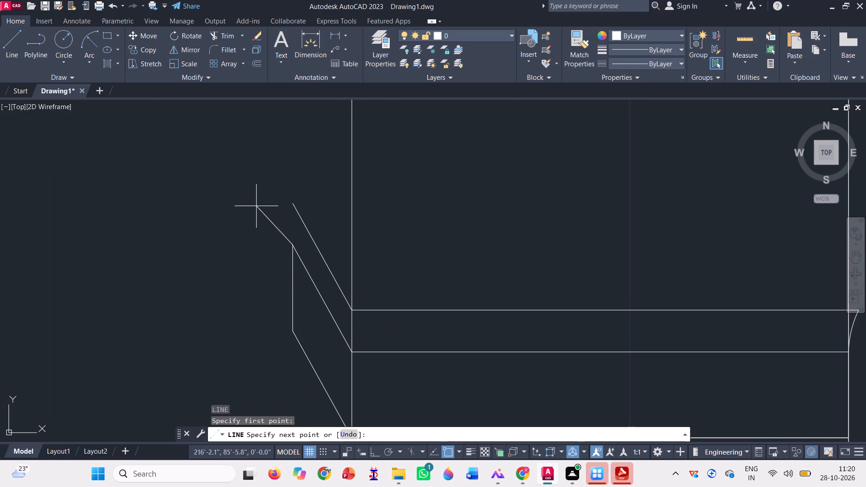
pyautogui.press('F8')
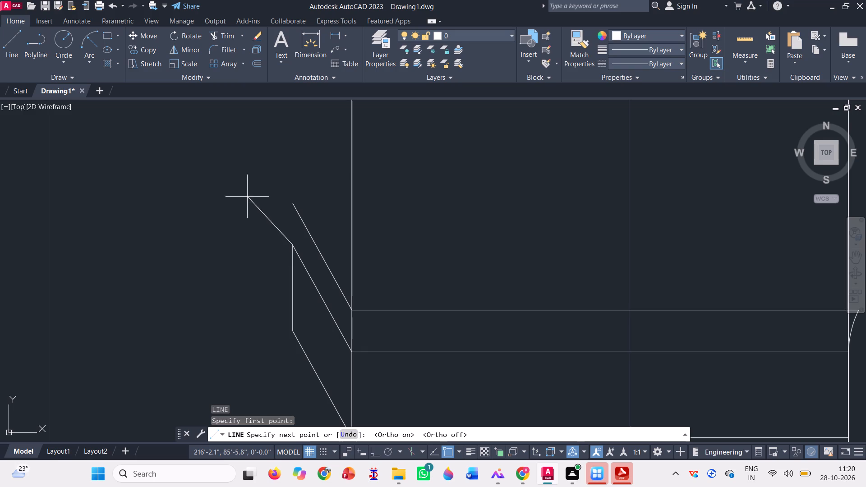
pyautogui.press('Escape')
# With Ortho on, draw a free-standing vertical line outside the steep lines, reaching above and below their outer ends.
pyautogui.press('l')
pyautogui.press('Return')
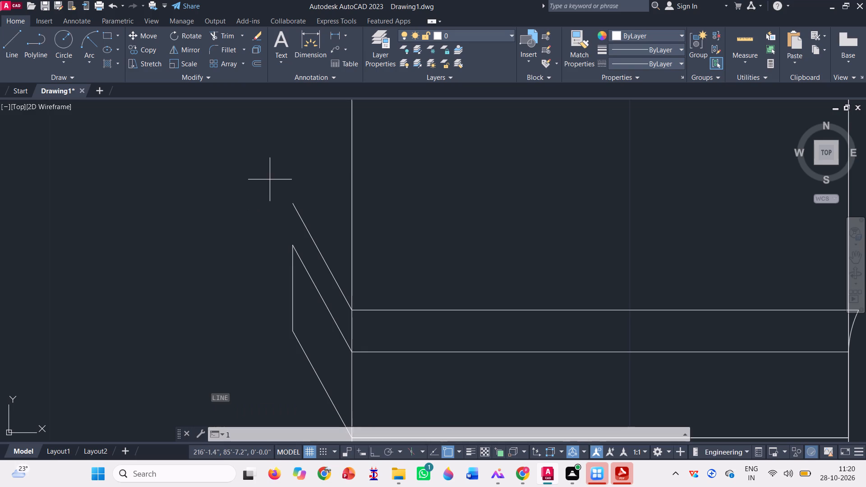
pyautogui.click(252, 158)
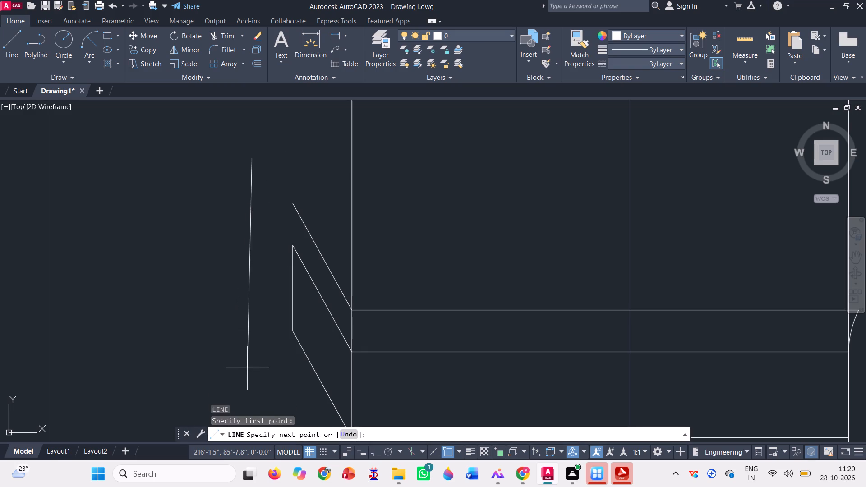
pyautogui.press('F8')
pyautogui.click(253, 359)
pyautogui.press('space')
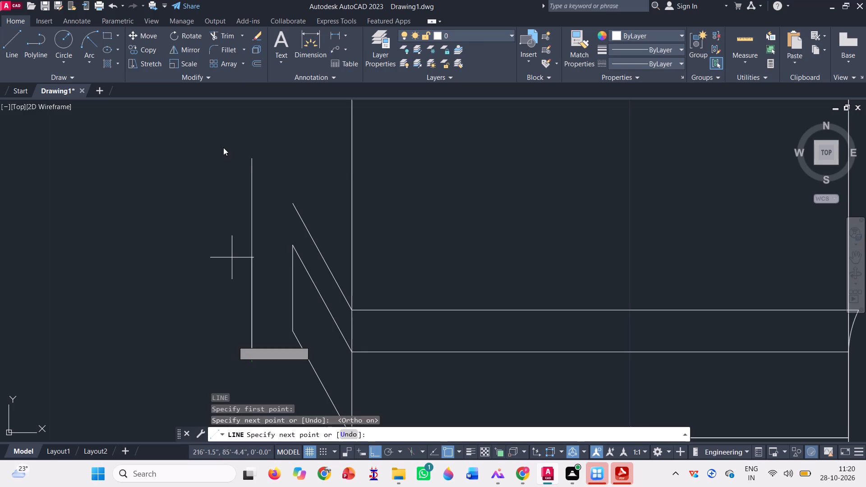
# Extend the middle steep line outward to the free-standing vertical line.
pyautogui.click(245, 33)
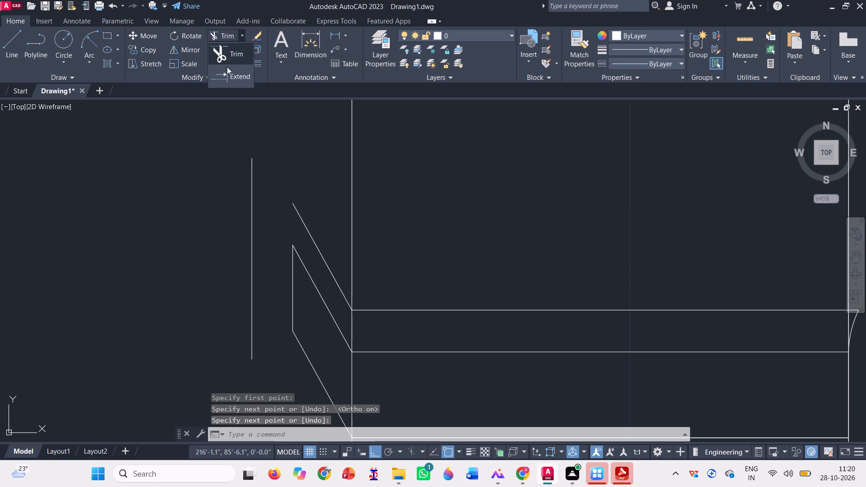
pyautogui.click(232, 78)
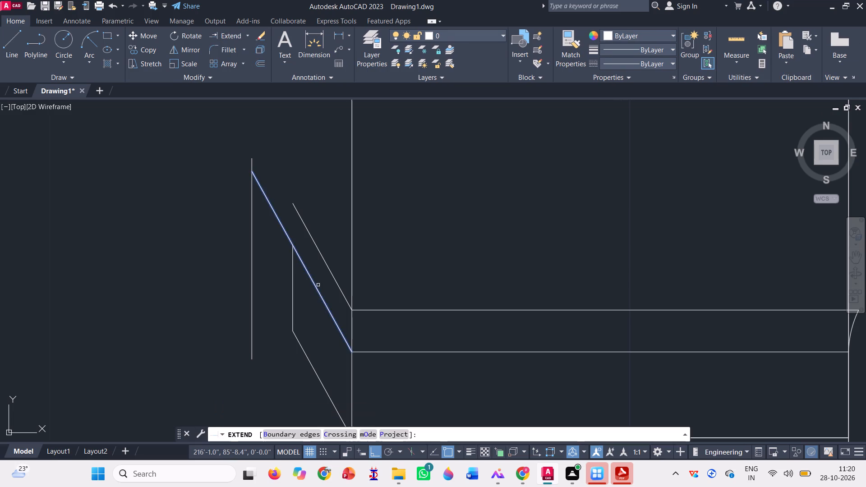
pyautogui.click(313, 282)
pyautogui.click(319, 252)
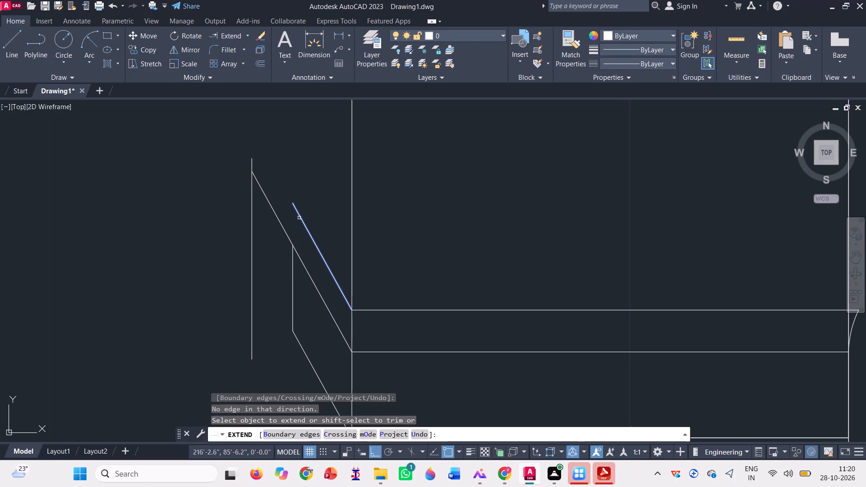
pyautogui.press('Escape')
# Draw a short vertical line upward from the extended part of the middle steep line, reaching above the top steep line's end.
pyautogui.scroll(1, 242, 188)
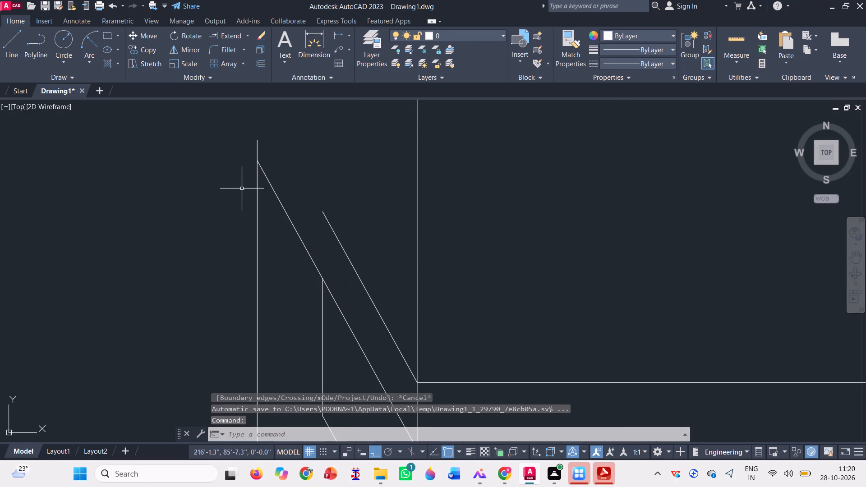
pyautogui.press('l')
pyautogui.press('Return')
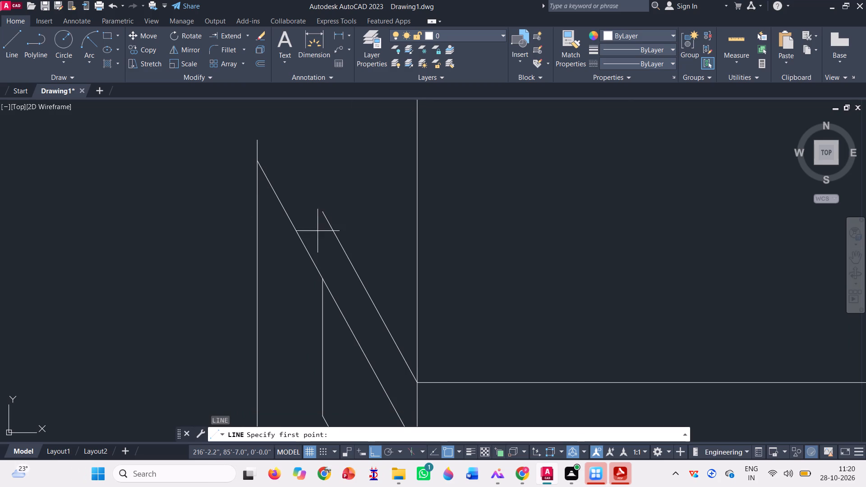
pyautogui.click(300, 237)
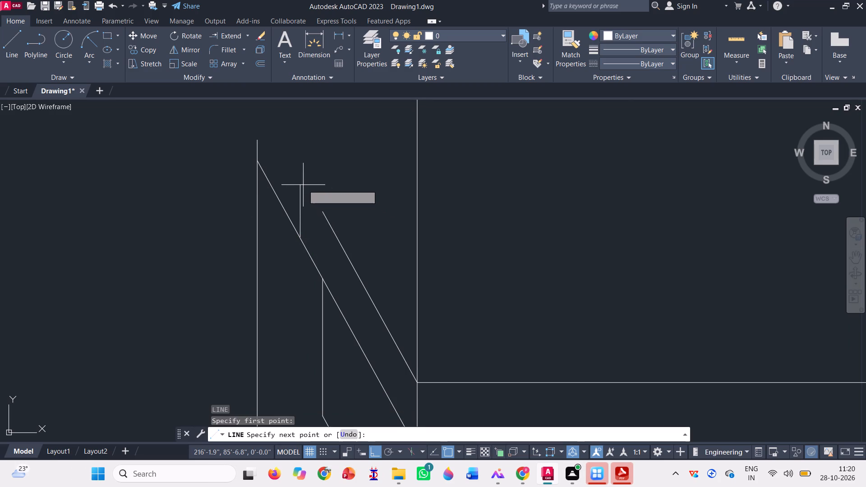
pyautogui.click(303, 136)
pyautogui.press('space')
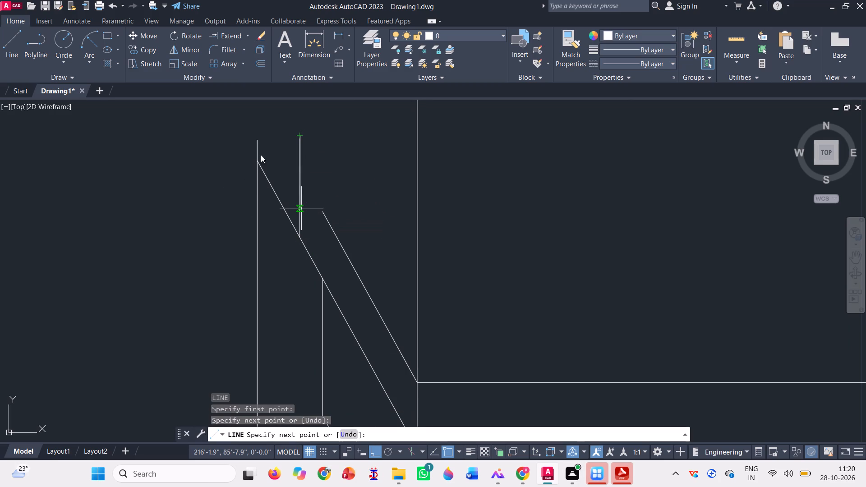
# Extend the top steep line outward to the short vertical line.
pyautogui.click(232, 32)
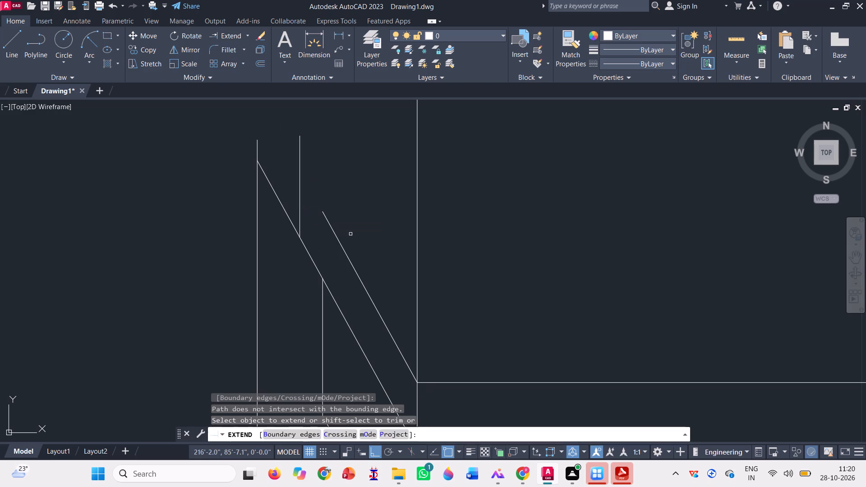
pyautogui.click(341, 238)
pyautogui.click(325, 239)
pyautogui.press('space')
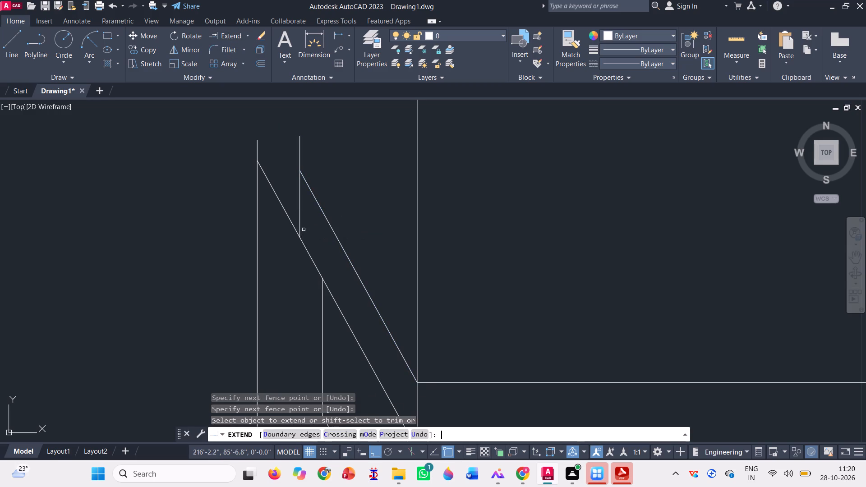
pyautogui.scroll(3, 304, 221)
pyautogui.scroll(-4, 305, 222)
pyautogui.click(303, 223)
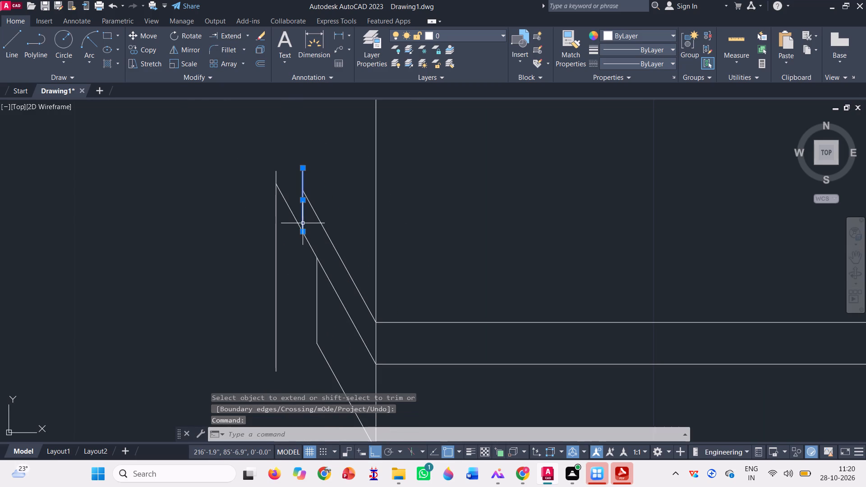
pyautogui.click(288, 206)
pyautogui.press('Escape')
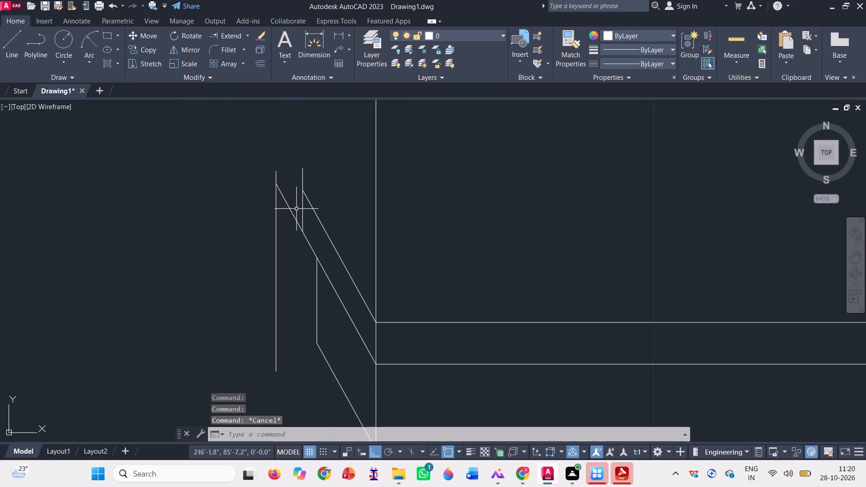
# Trim away both helper vertical lines and the middle steep line's extension beyond the cap's vertical end line.
pyautogui.click(245, 36)
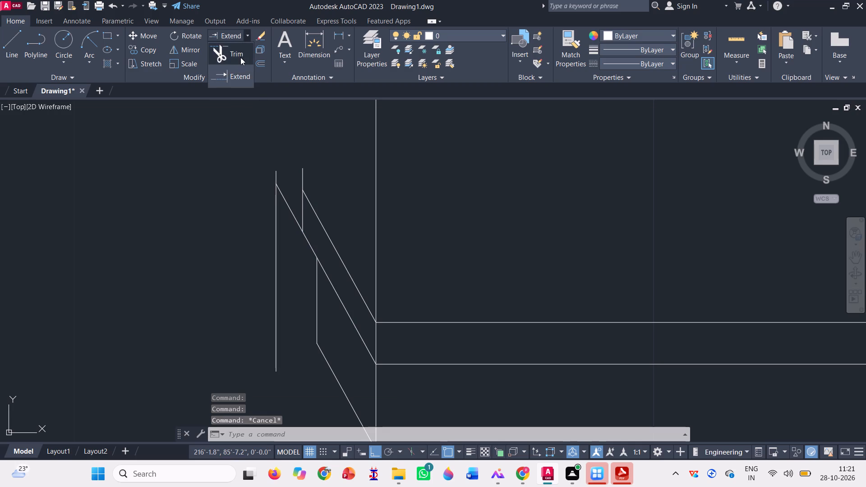
pyautogui.click(240, 57)
pyautogui.click(276, 293)
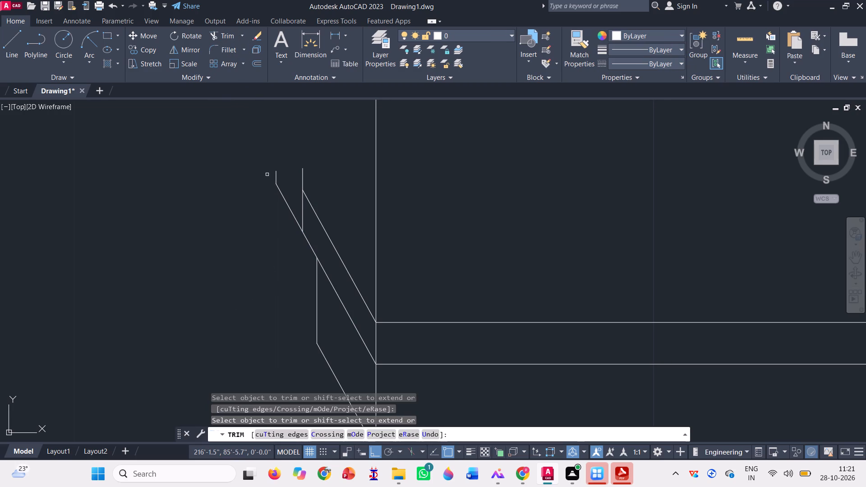
pyautogui.scroll(1, 271, 170)
pyautogui.click(340, 172)
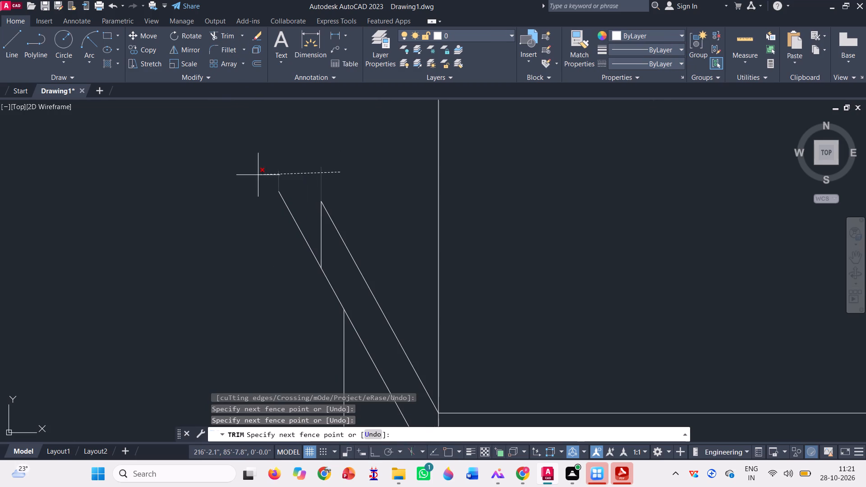
pyautogui.click(258, 175)
pyautogui.click(326, 240)
pyautogui.click(311, 219)
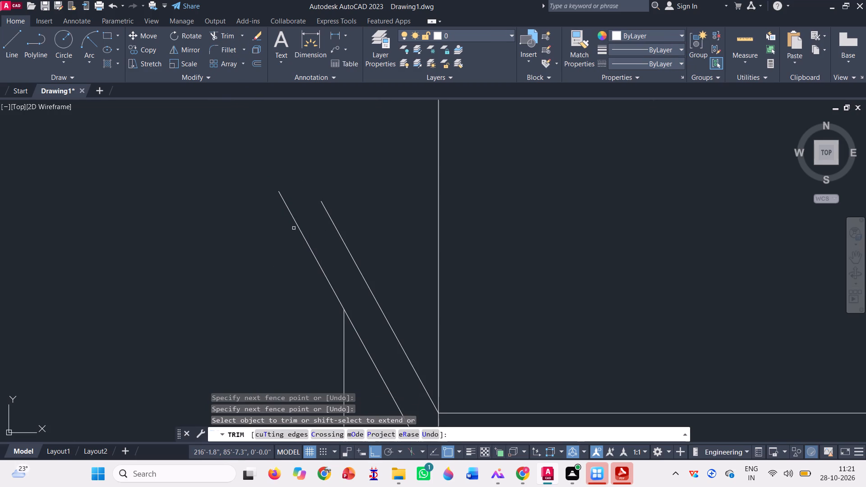
pyautogui.scroll(-1, 283, 202)
pyautogui.click(290, 213)
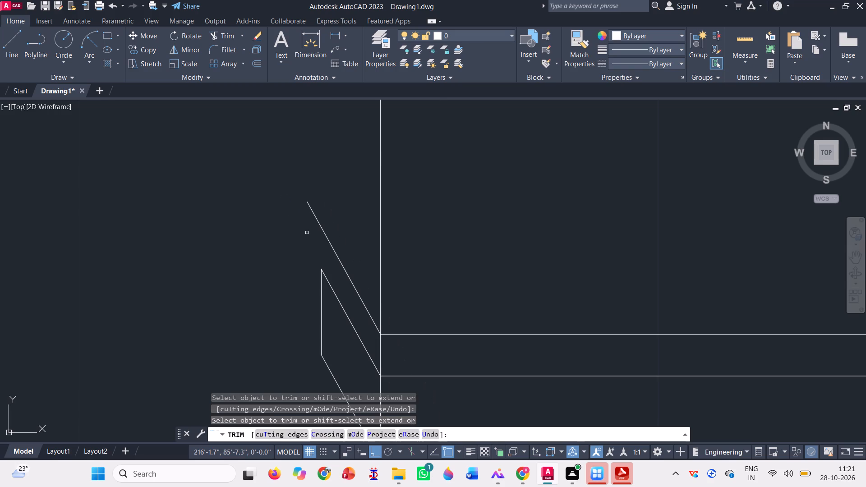
pyautogui.press('Escape')
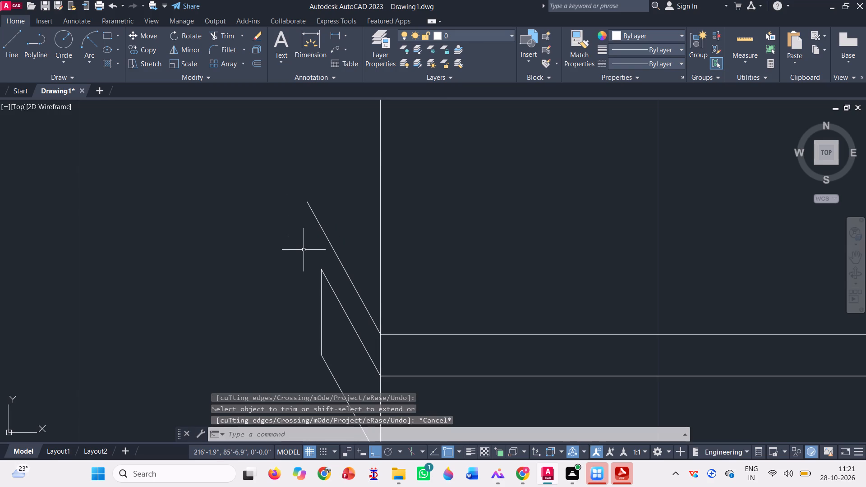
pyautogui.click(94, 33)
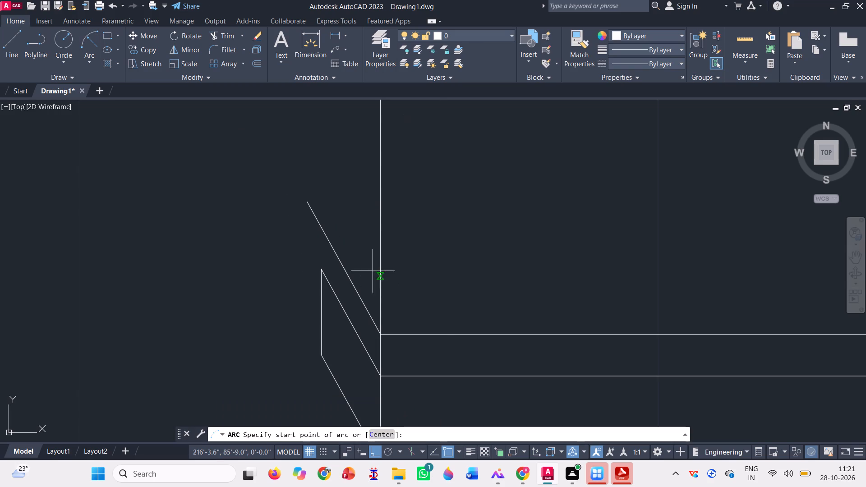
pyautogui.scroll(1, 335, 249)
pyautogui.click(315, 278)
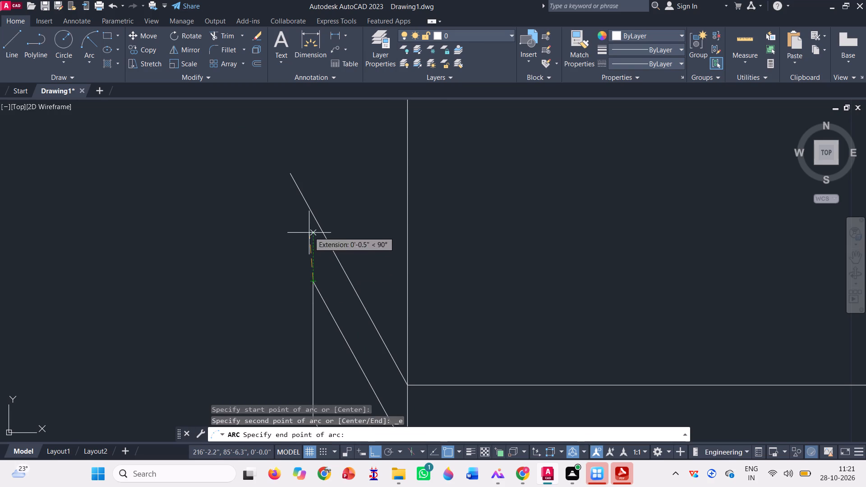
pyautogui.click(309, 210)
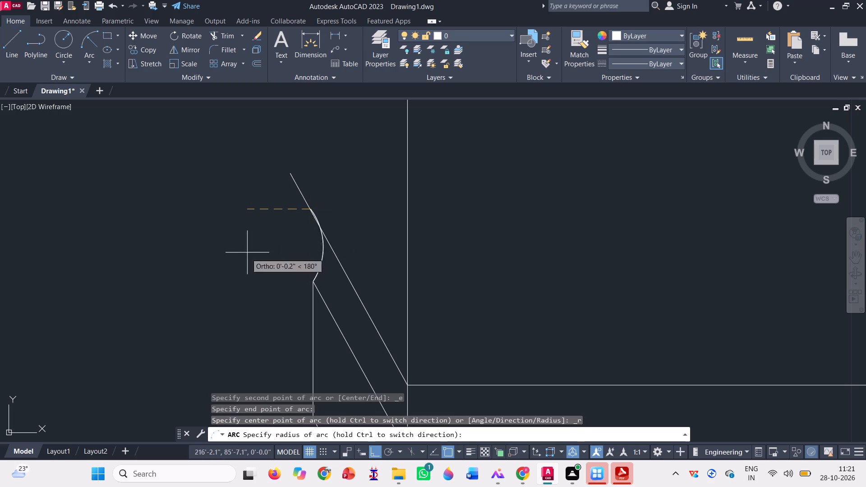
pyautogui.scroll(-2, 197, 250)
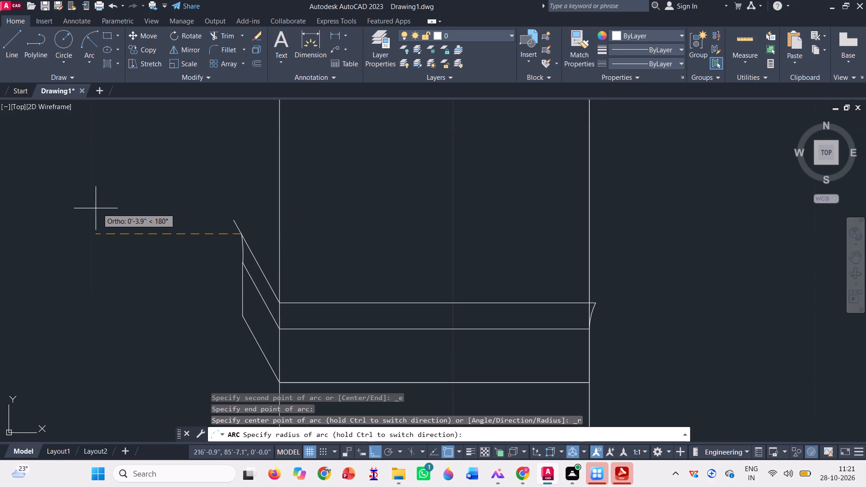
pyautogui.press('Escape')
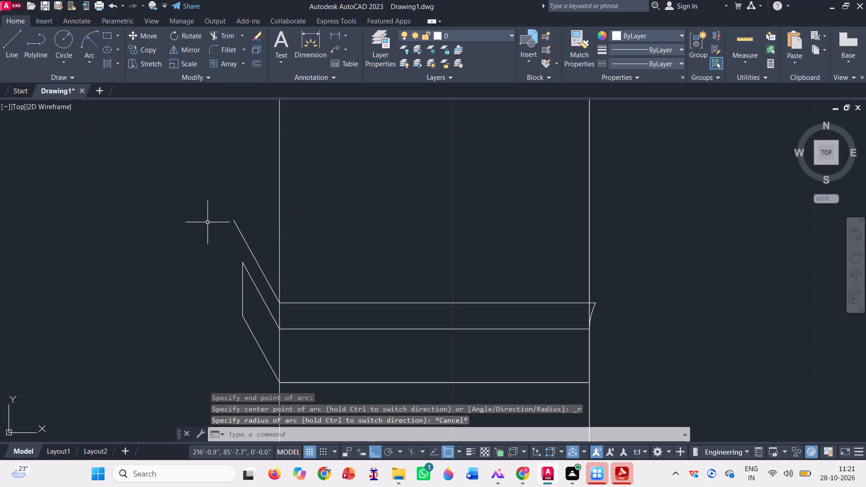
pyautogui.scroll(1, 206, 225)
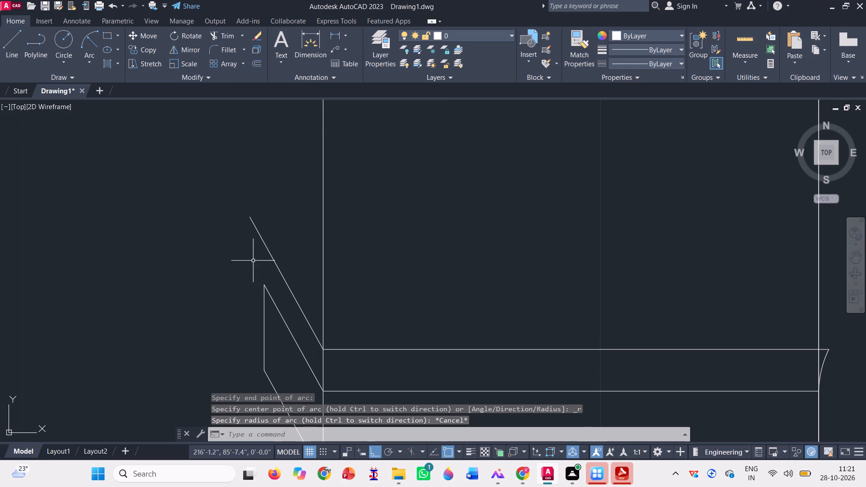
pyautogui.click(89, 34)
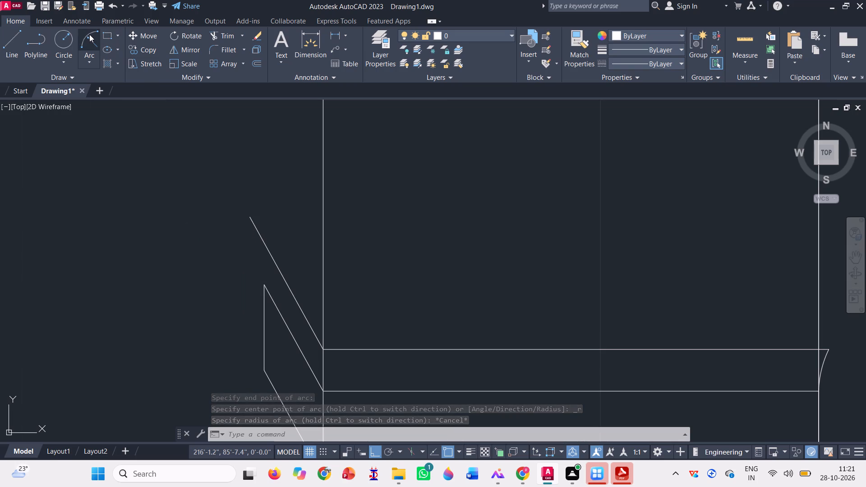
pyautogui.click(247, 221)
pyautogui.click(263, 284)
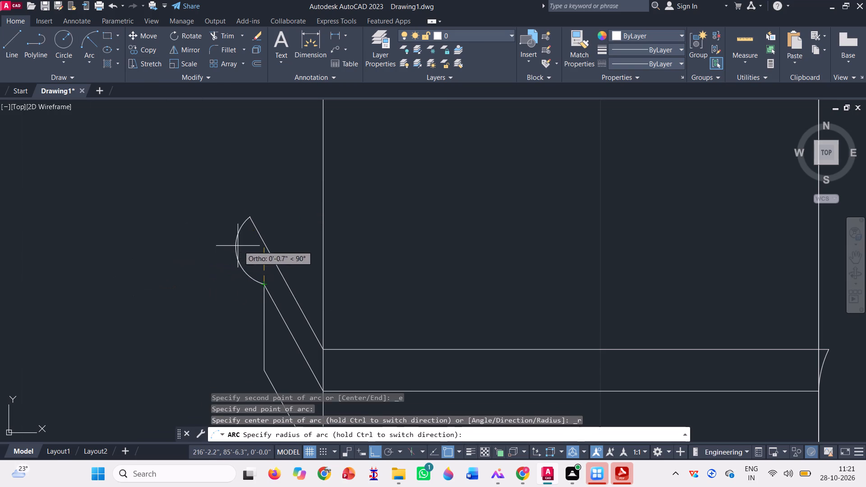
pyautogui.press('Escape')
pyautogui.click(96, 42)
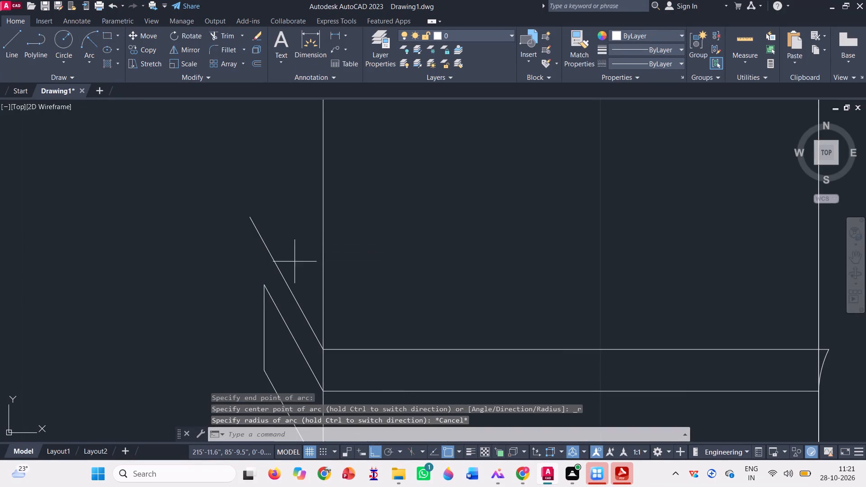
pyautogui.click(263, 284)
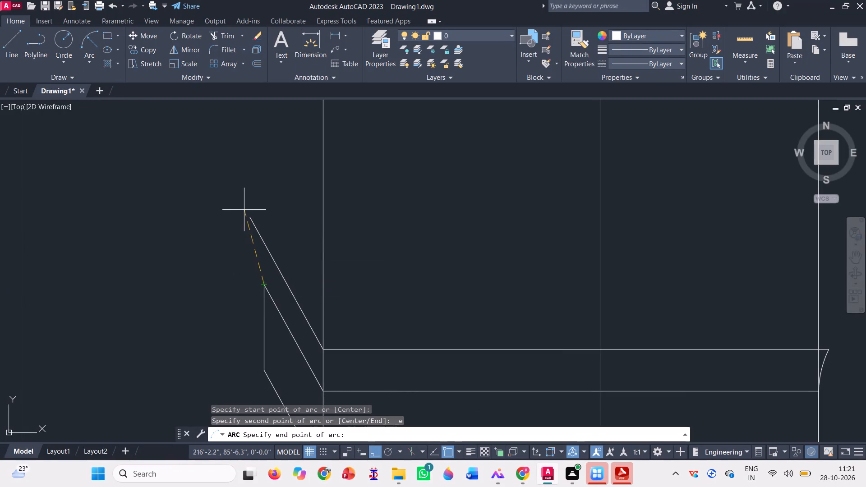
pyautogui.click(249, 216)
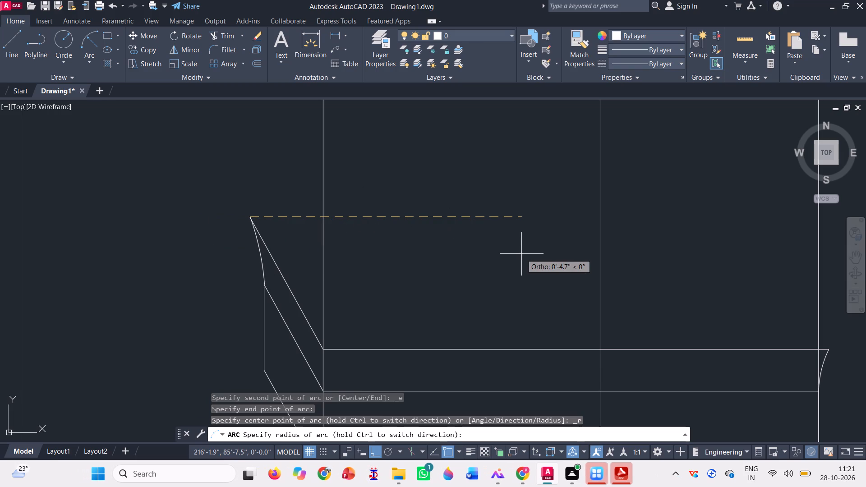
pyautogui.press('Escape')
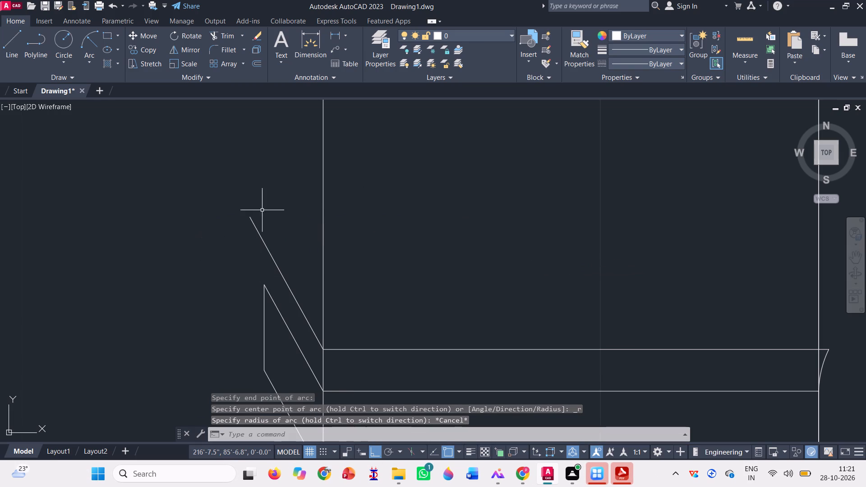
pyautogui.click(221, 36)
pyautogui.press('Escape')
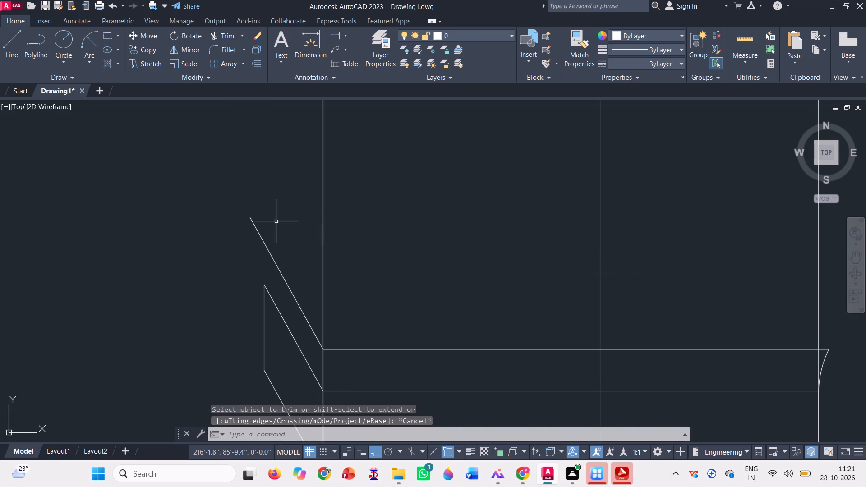
# Draw a short horizontal line outward from the middle steep line's outer end, continuing vertically up past the top steep line's end.
pyautogui.press('l')
pyautogui.press('Return')
pyautogui.scroll(1, 263, 260)
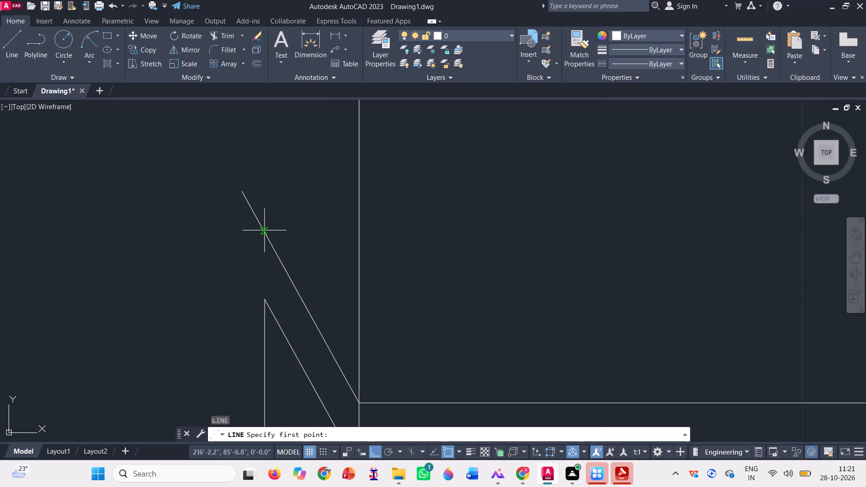
pyautogui.click(266, 303)
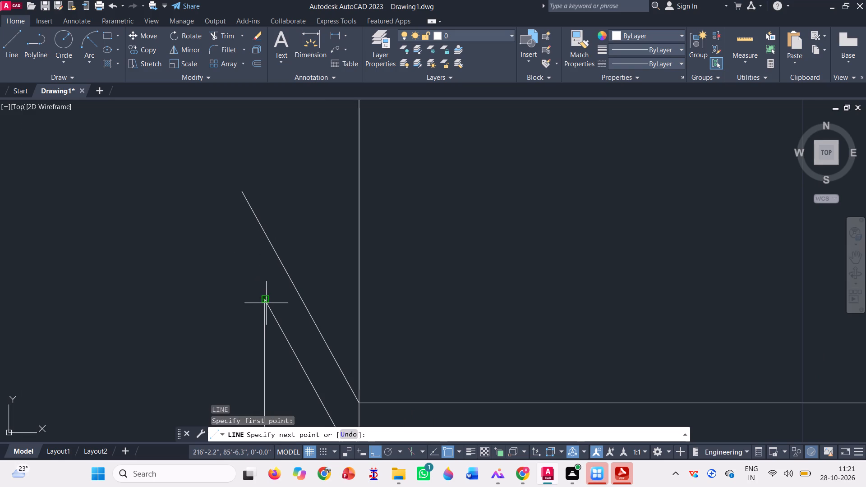
pyautogui.click(244, 301)
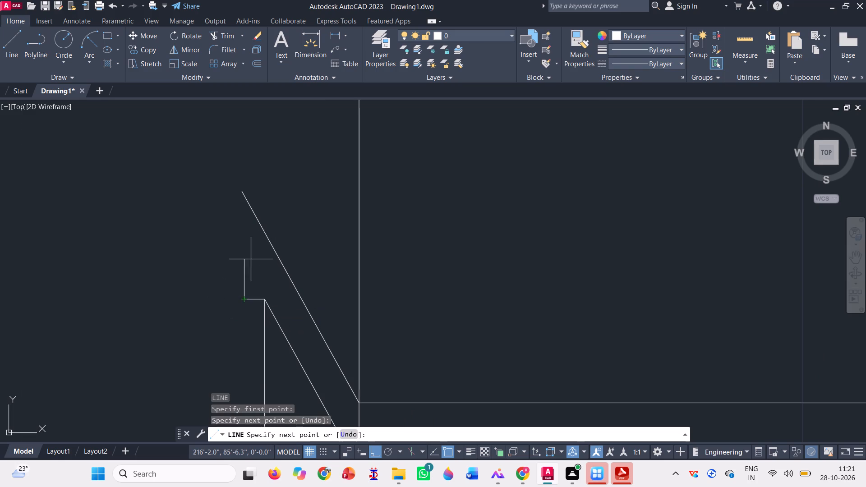
pyautogui.click(255, 183)
pyautogui.press('space')
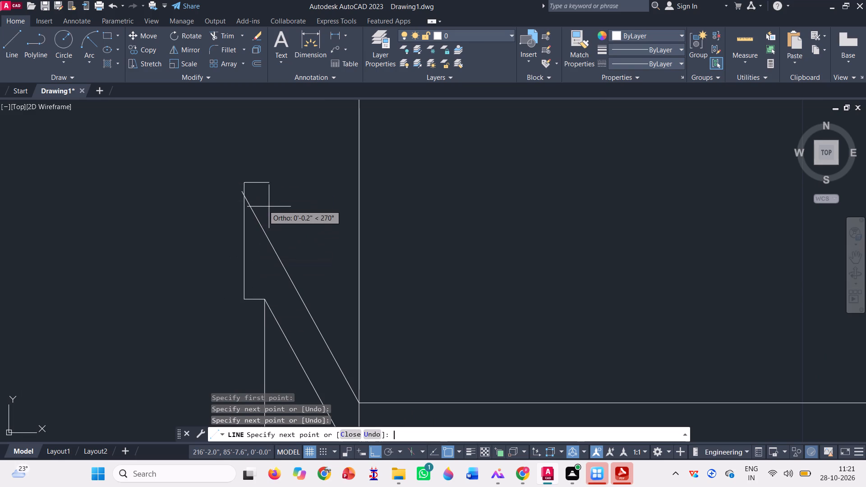
# Trim the overshooting ends of the top steep line and the new vertical line back to their crossing point.
pyautogui.click(221, 38)
pyautogui.scroll(2, 226, 156)
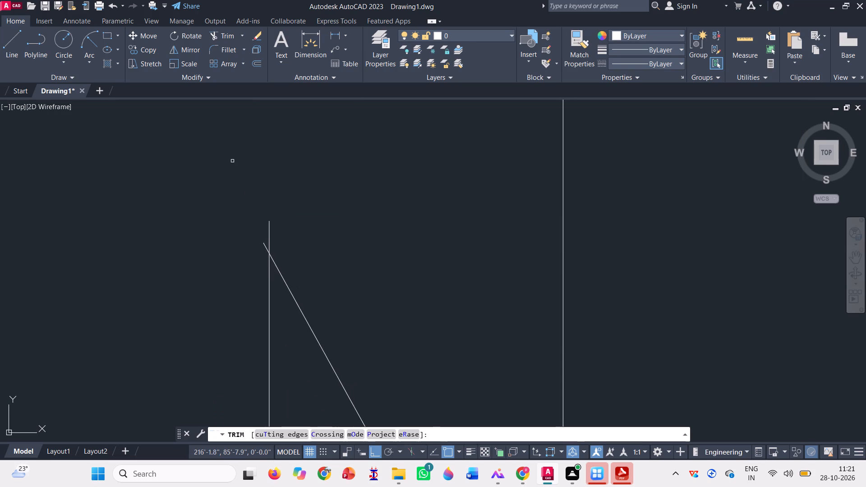
pyautogui.click(264, 249)
pyautogui.click(266, 243)
pyautogui.click(284, 236)
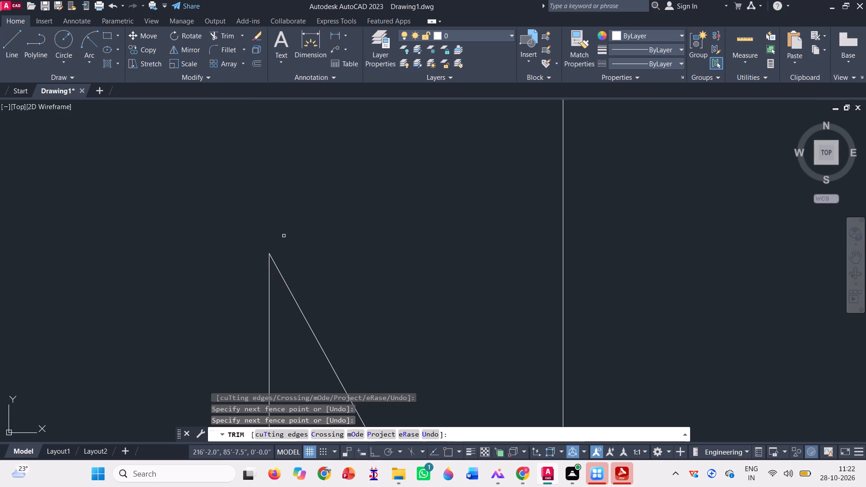
# Remove the remaining helper vertical line and the short horizontal line with Trim, keeping the shortened top steep line.
pyautogui.scroll(-2, 248, 215)
pyautogui.click(254, 290)
pyautogui.scroll(-2, 237, 263)
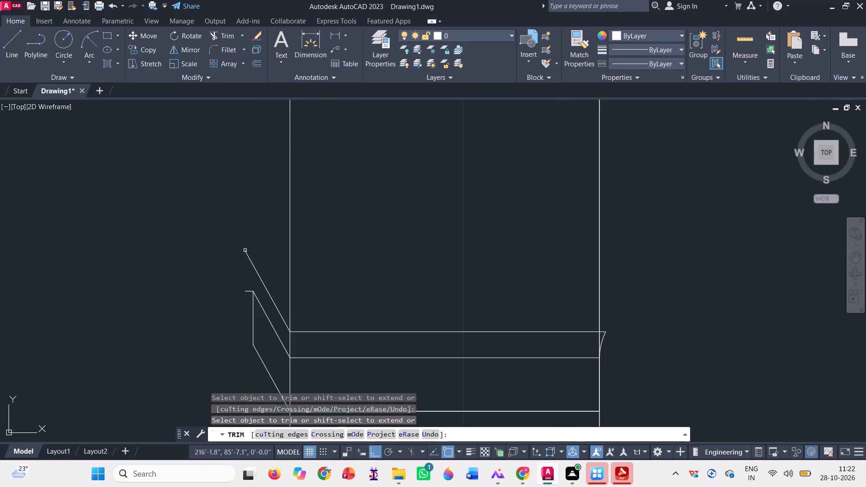
pyautogui.scroll(3, 241, 302)
pyautogui.click(258, 266)
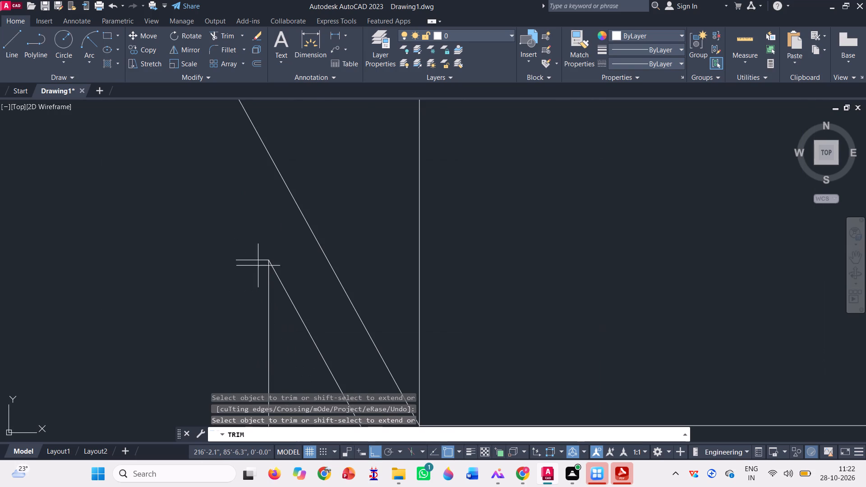
pyautogui.click(258, 236)
pyautogui.scroll(-2, 246, 283)
pyautogui.press('Escape')
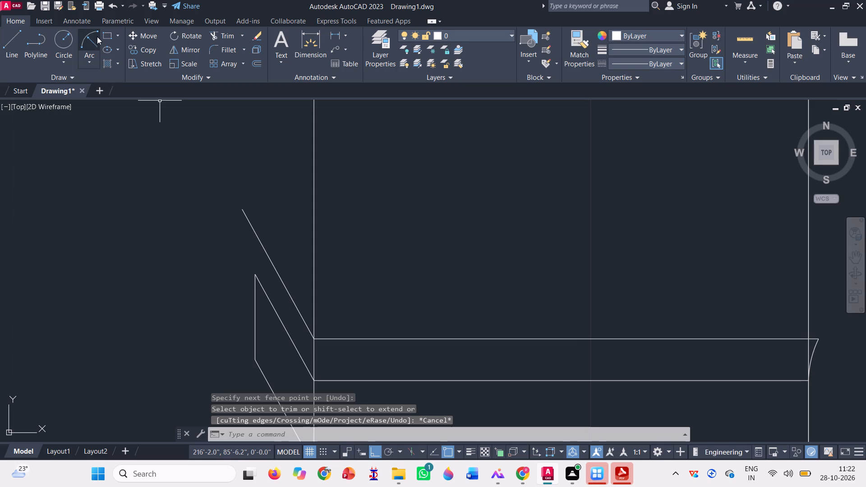
# Draw a shallow start-end-radius arc from the middle steep line's outer end to the top steep line's outer end, bowing toward the rectangle.
pyautogui.click(96, 36)
pyautogui.click(257, 277)
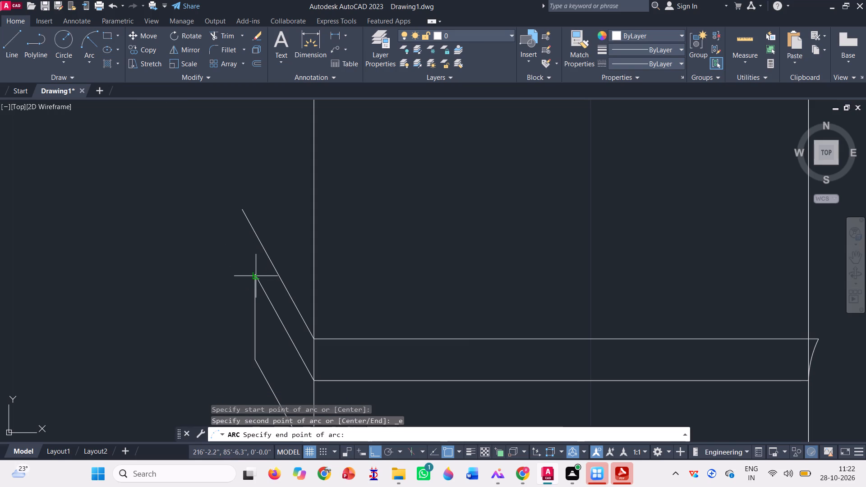
pyautogui.click(242, 211)
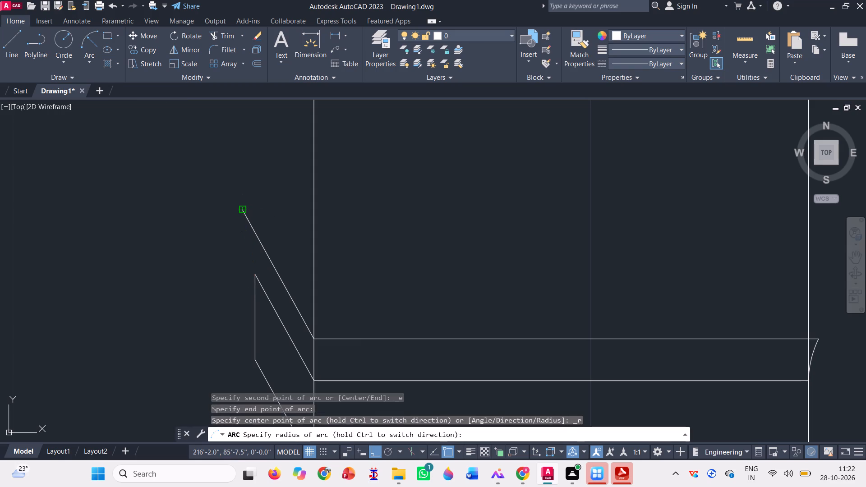
pyautogui.click(89, 276)
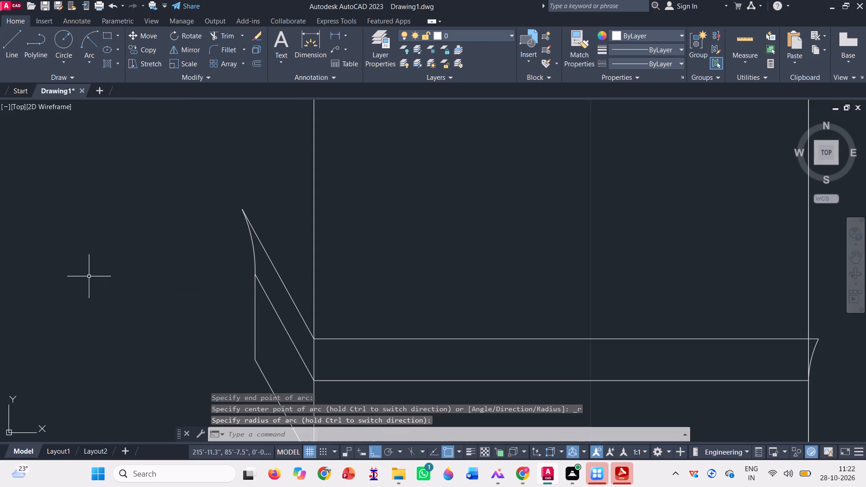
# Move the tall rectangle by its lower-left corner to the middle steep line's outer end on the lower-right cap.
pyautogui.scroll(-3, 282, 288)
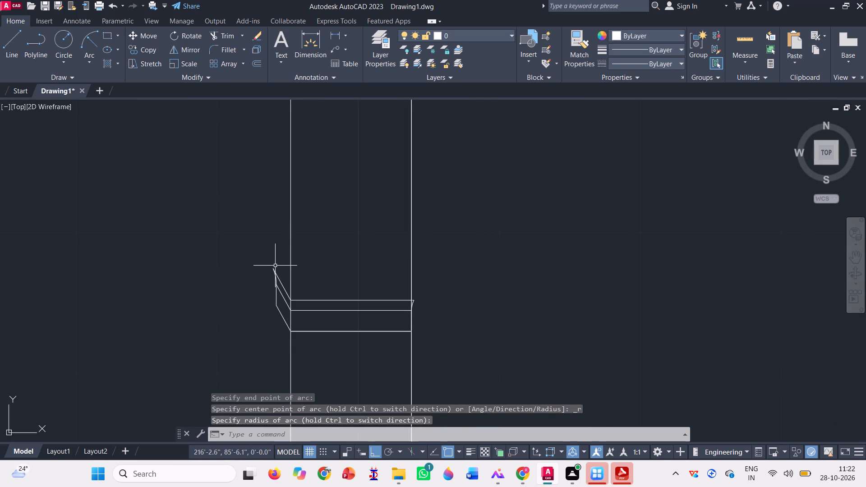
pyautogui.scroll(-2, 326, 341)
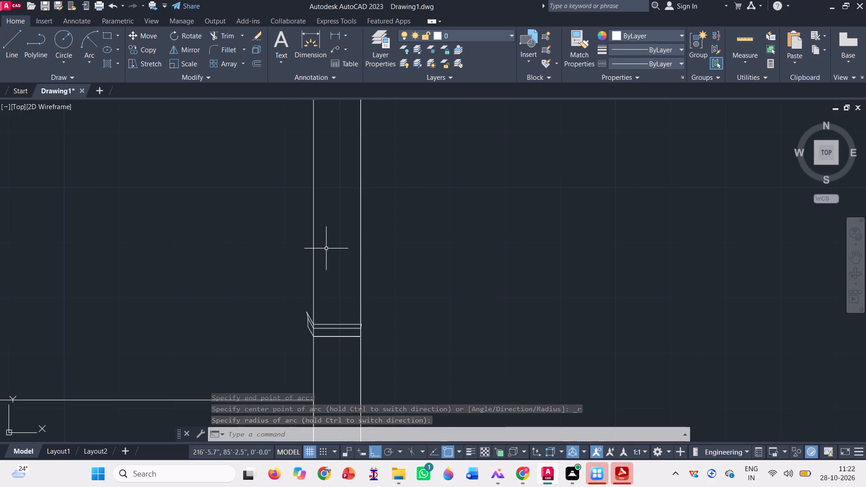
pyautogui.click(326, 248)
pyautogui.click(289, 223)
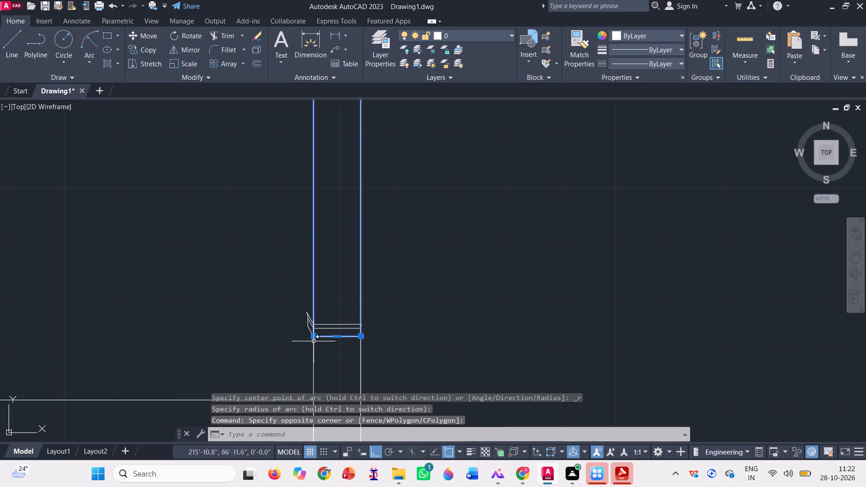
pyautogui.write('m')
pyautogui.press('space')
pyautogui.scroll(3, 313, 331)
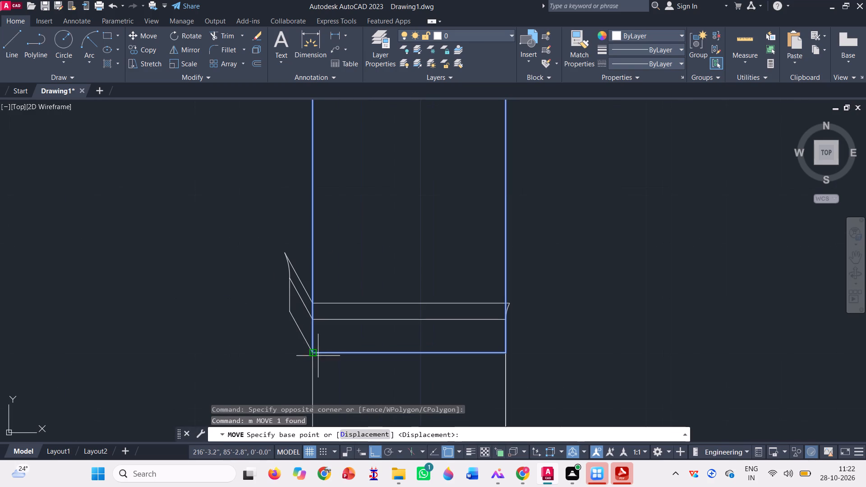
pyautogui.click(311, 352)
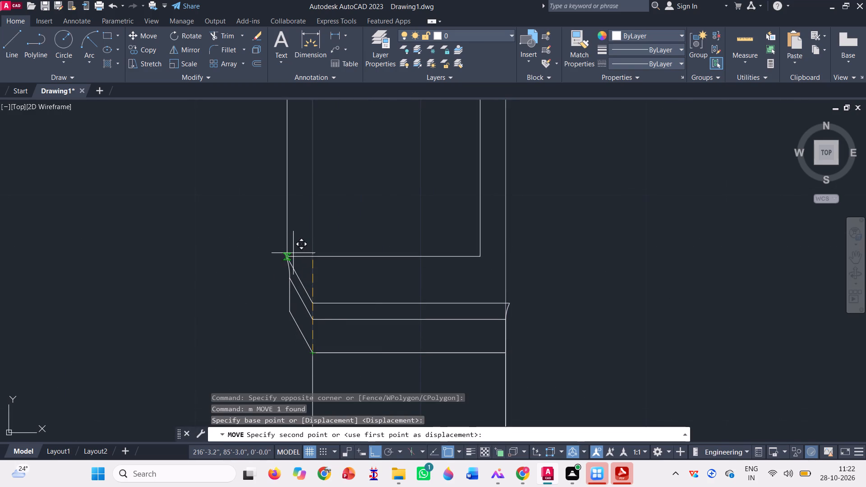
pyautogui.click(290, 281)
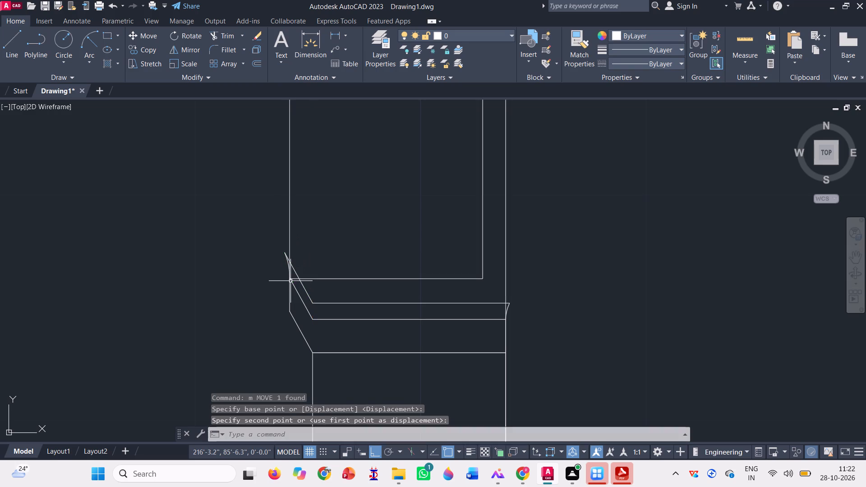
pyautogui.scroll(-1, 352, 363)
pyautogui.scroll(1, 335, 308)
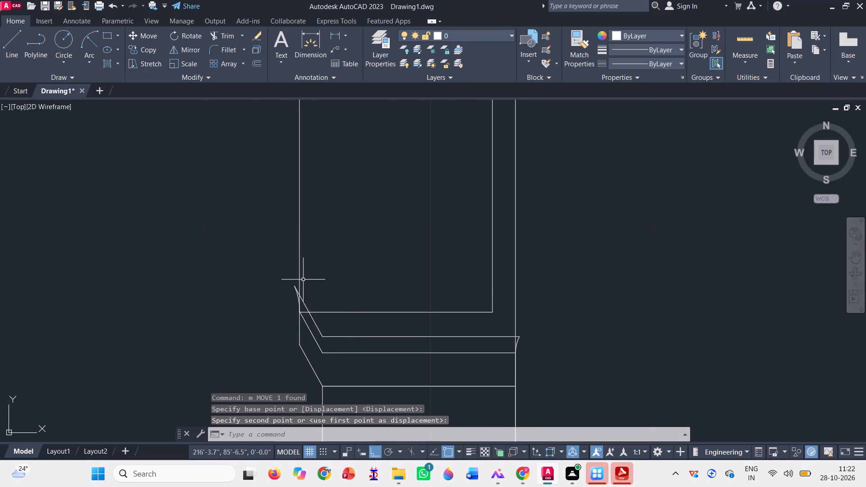
# Move the tall rectangle by its lower-left corner to the tip where the arc meets the top steep line.
pyautogui.click(299, 271)
pyautogui.write('m')
pyautogui.press('space')
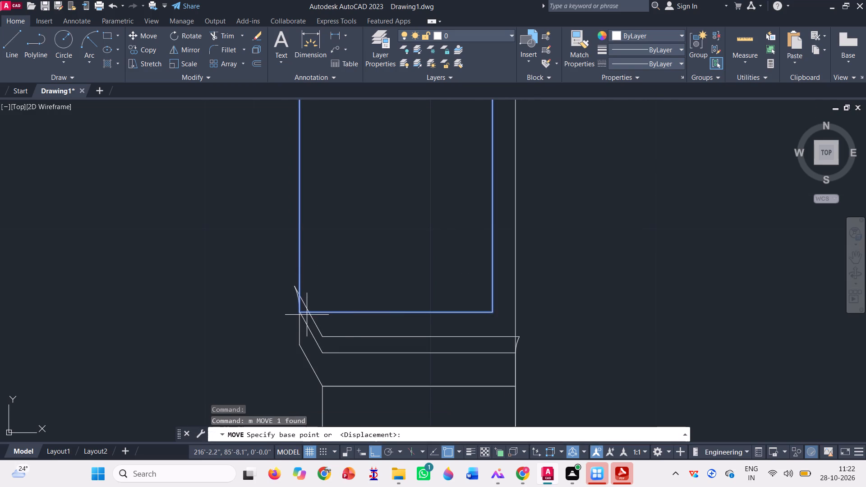
pyautogui.scroll(3, 307, 317)
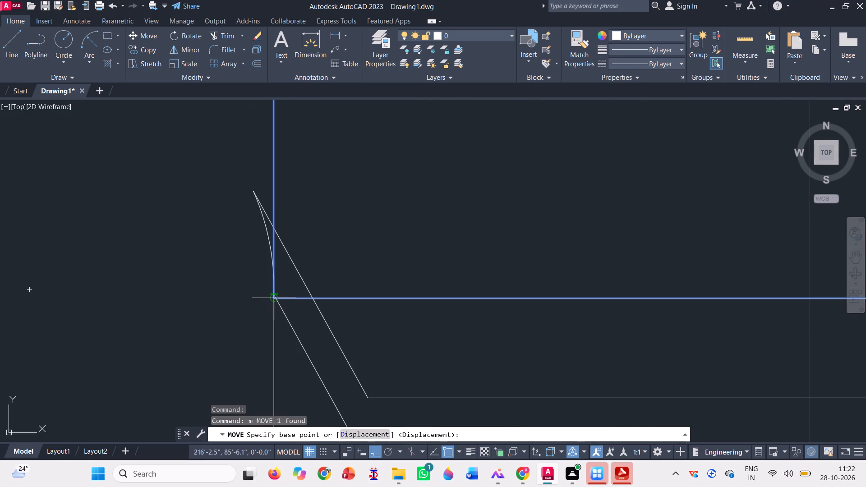
pyautogui.scroll(7, 272, 296)
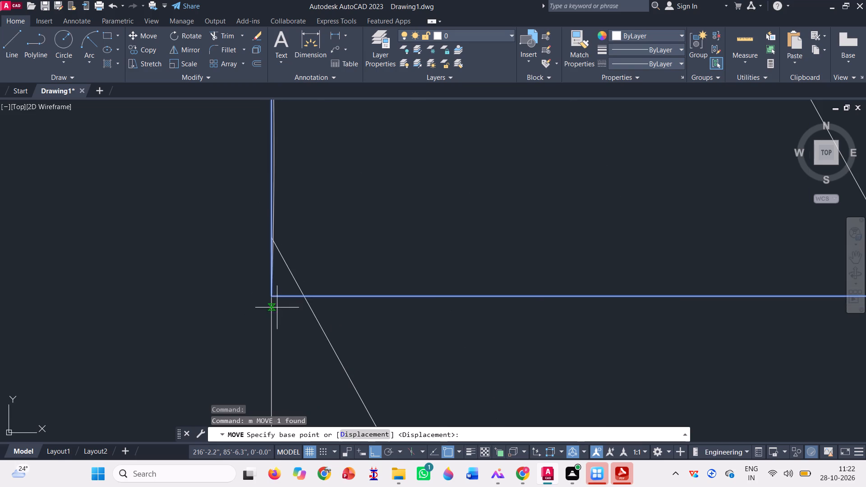
pyautogui.click(271, 295)
pyautogui.scroll(-6, 283, 308)
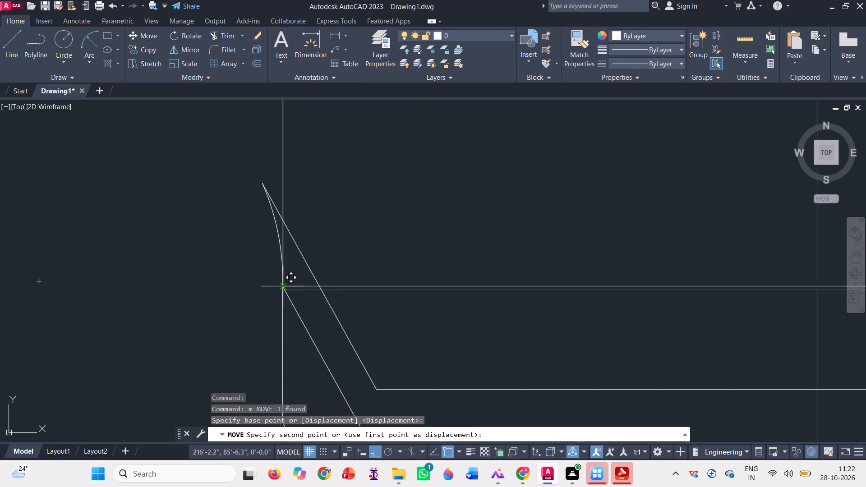
pyautogui.scroll(3, 262, 168)
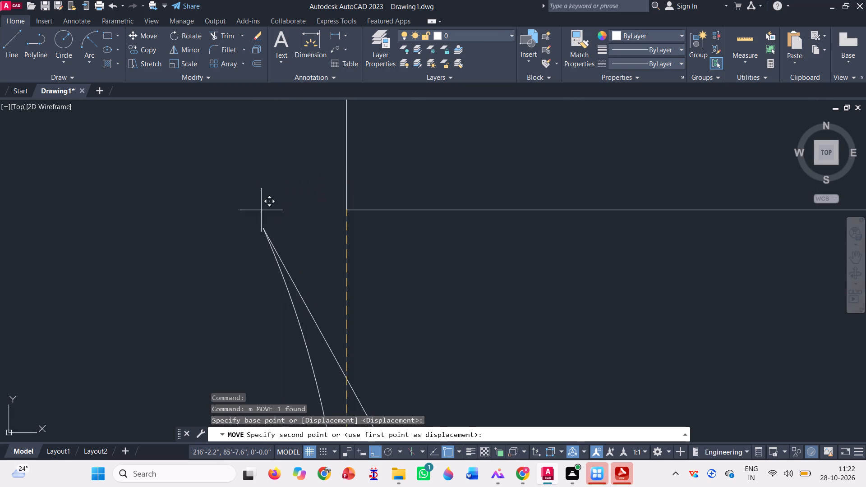
pyautogui.click(260, 227)
pyautogui.scroll(-7, 281, 283)
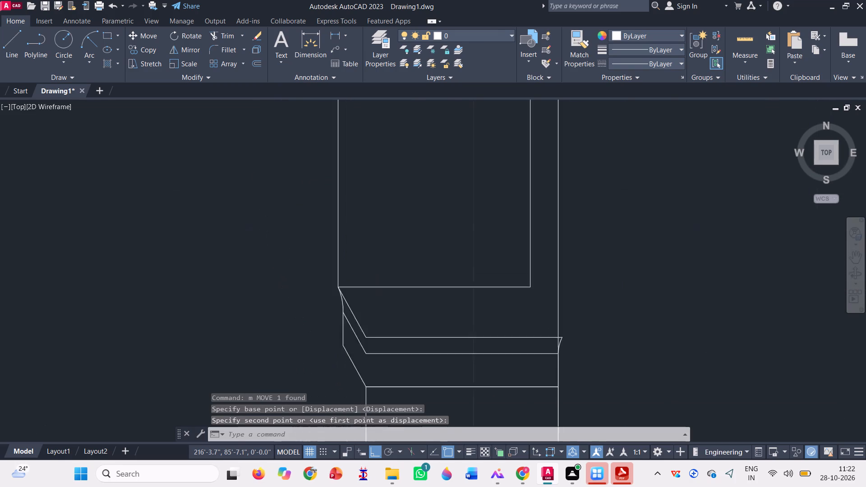
# Draw a vertical construction line through the moved tall rectangle's lower-right corner.
pyautogui.scroll(-2, 376, 295)
pyautogui.scroll(-3, 433, 313)
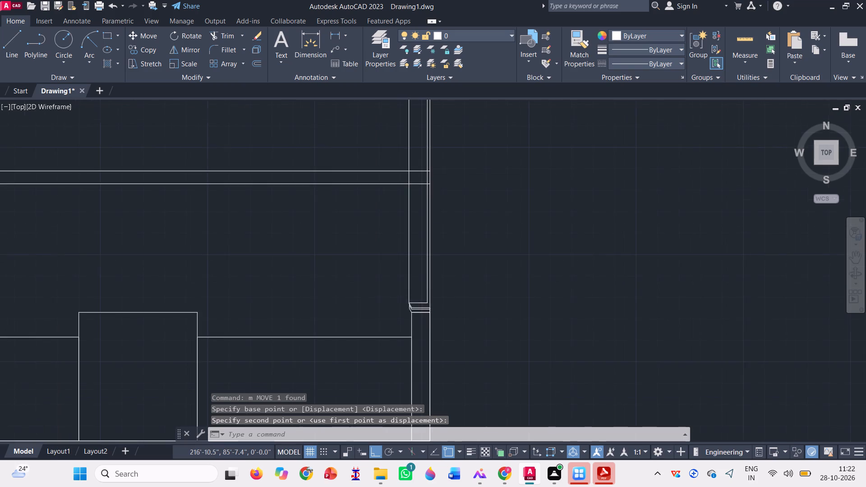
pyautogui.scroll(-3, 434, 287)
pyautogui.scroll(4, 433, 265)
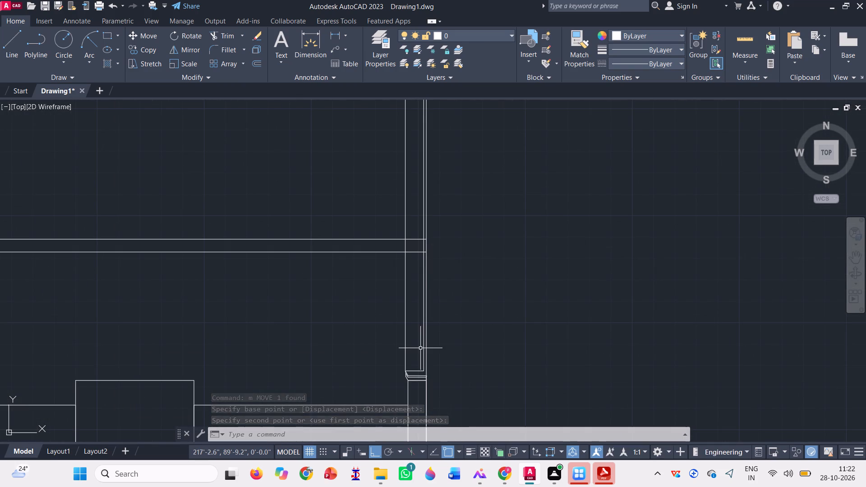
pyautogui.press('x')
pyautogui.press('l')
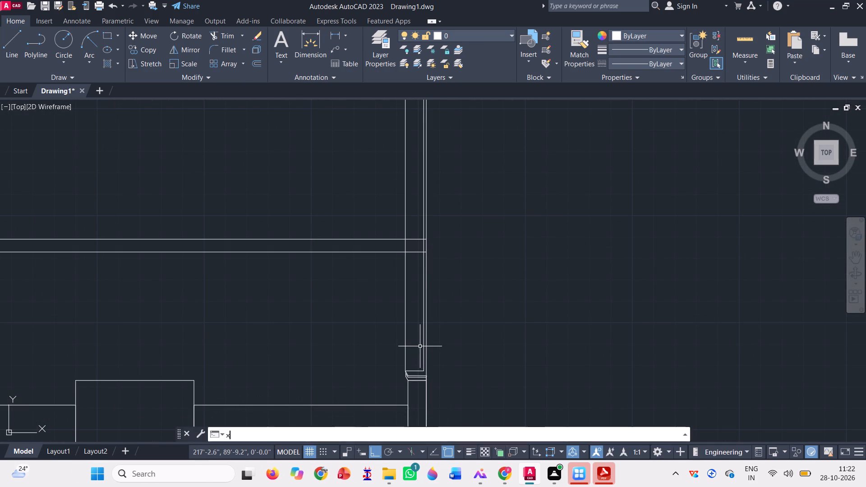
pyautogui.press('Return')
pyautogui.scroll(3, 425, 411)
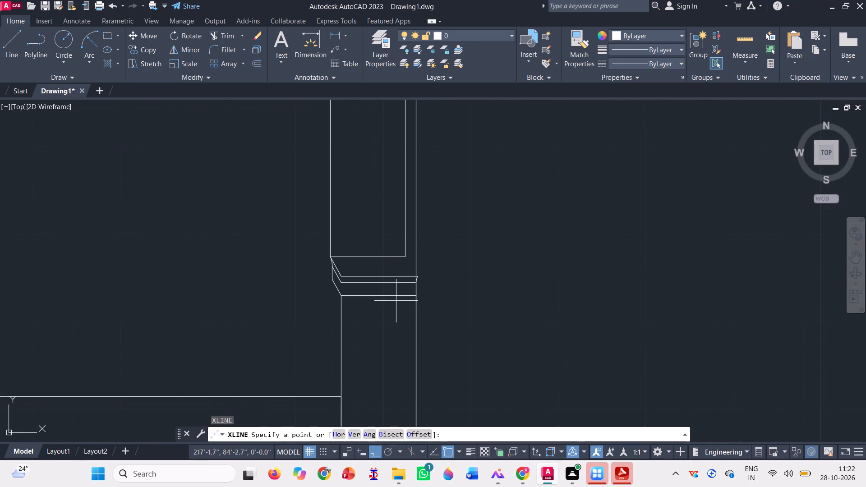
pyautogui.click(406, 257)
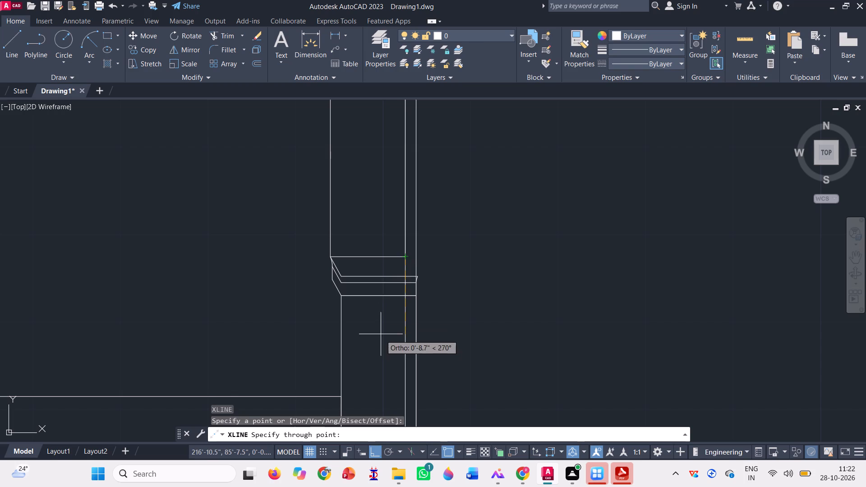
pyautogui.click(382, 344)
pyautogui.scroll(-3, 431, 367)
pyautogui.press('space')
# Draw a tall rectangle from the construction line's crossing with the cap's upper horizontal line to the old rectangle's left edge at the layout's top line.
pyautogui.scroll(-2, 408, 368)
pyautogui.scroll(-1, 371, 363)
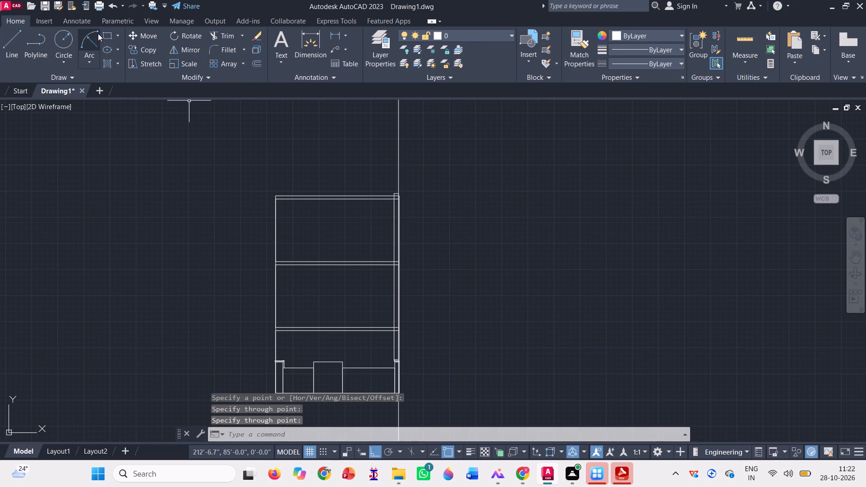
pyautogui.click(102, 36)
pyautogui.scroll(3, 383, 377)
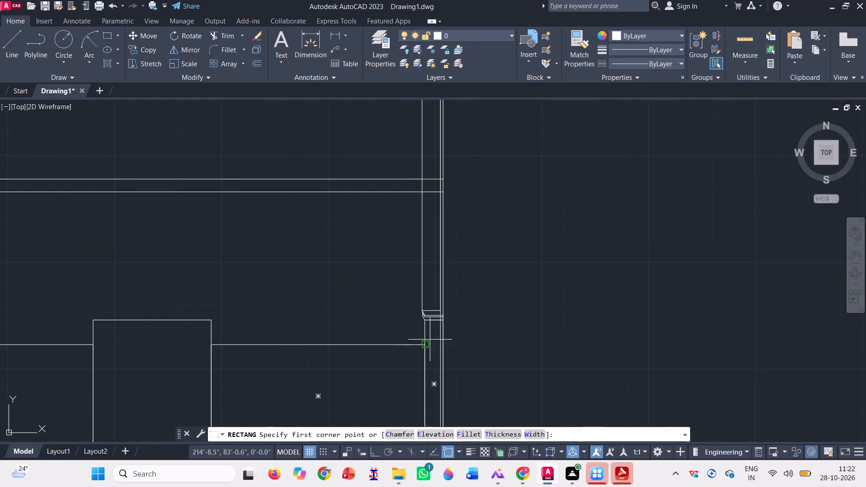
pyautogui.scroll(3, 444, 315)
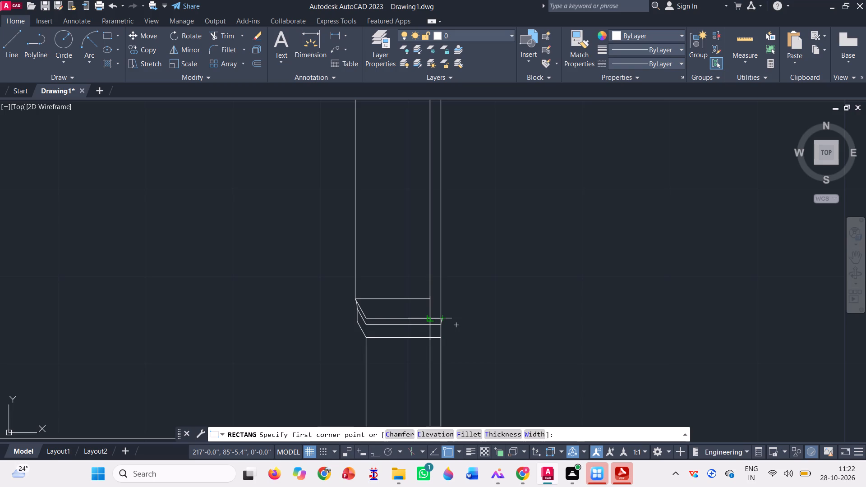
pyautogui.click(428, 320)
pyautogui.scroll(-3, 410, 385)
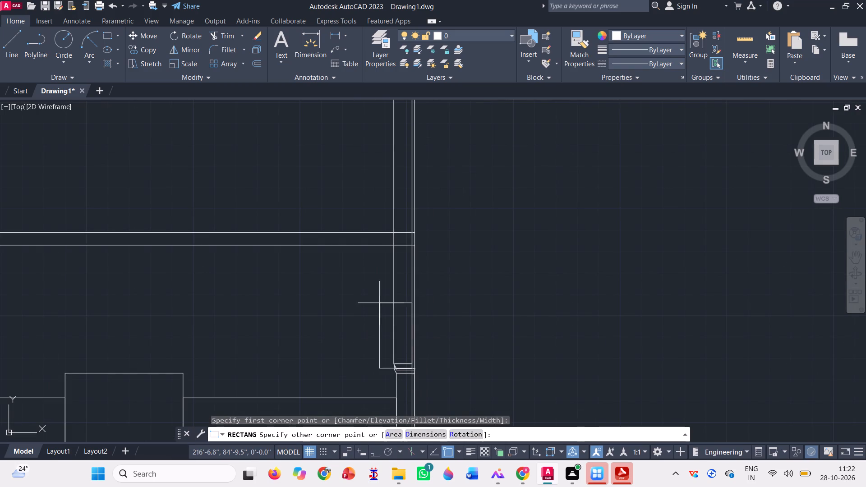
pyautogui.scroll(-1, 400, 345)
pyautogui.scroll(-2, 380, 282)
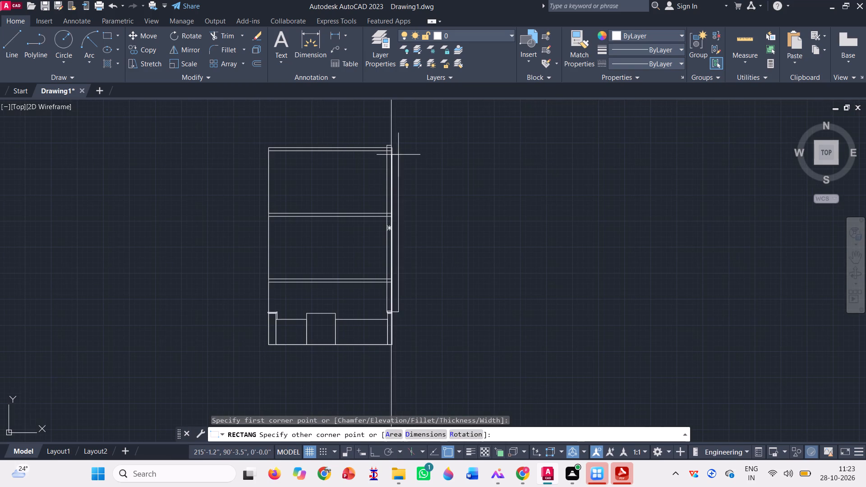
pyautogui.scroll(4, 389, 138)
pyautogui.scroll(2, 379, 198)
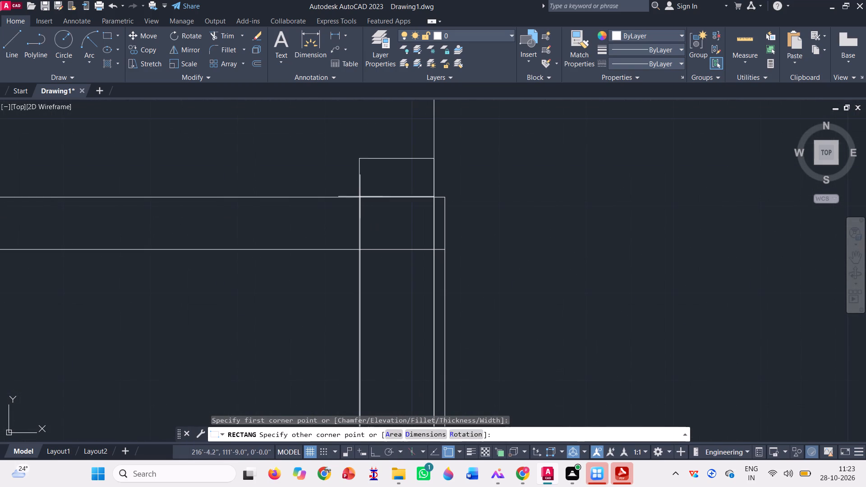
pyautogui.click(359, 198)
# Erase the old, taller rectangle and the vertical construction line, keeping the new rectangle.
pyautogui.click(378, 175)
pyautogui.click(324, 162)
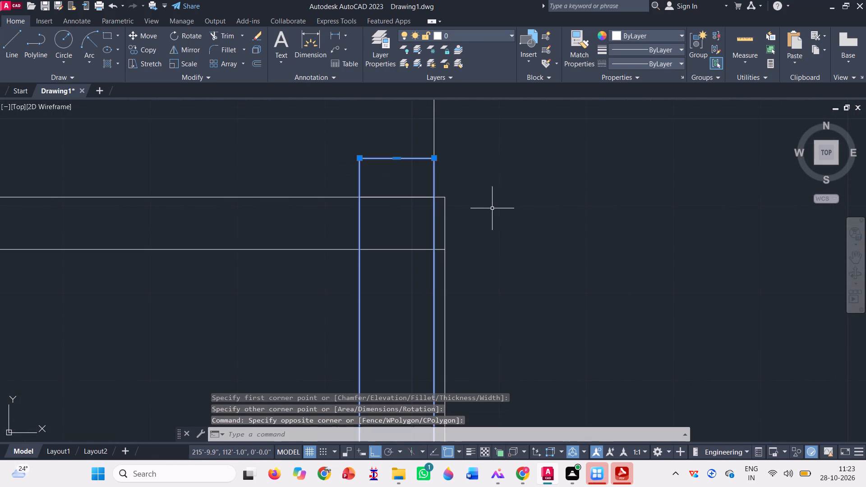
pyautogui.press('Delete')
pyautogui.click(414, 154)
pyautogui.click(446, 158)
pyautogui.click(444, 163)
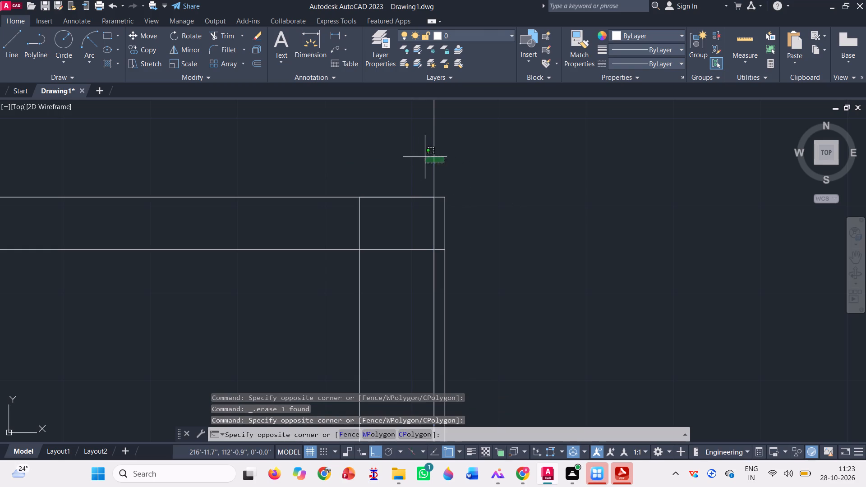
pyautogui.click(421, 156)
pyautogui.press('Delete')
# Trim away the new rectangle's lower-left corner and the bottom-edge pieces overlapping the cap's arc and steep lines.
pyautogui.scroll(-5, 456, 191)
pyautogui.scroll(-1, 438, 235)
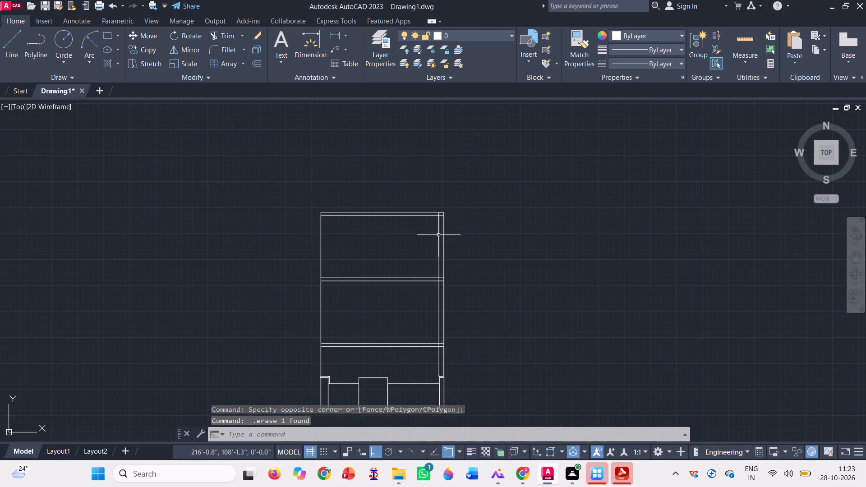
pyautogui.scroll(3, 451, 383)
pyautogui.scroll(3, 401, 348)
pyautogui.scroll(-2, 412, 314)
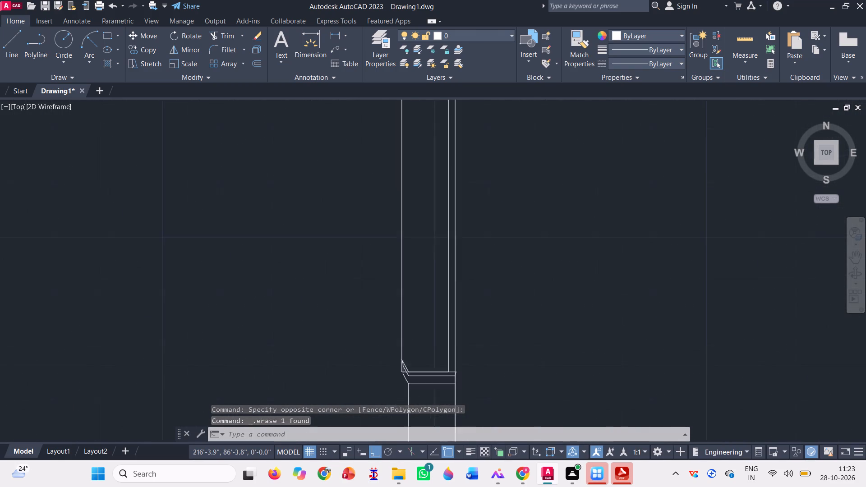
pyautogui.scroll(3, 423, 379)
pyautogui.scroll(3, 364, 245)
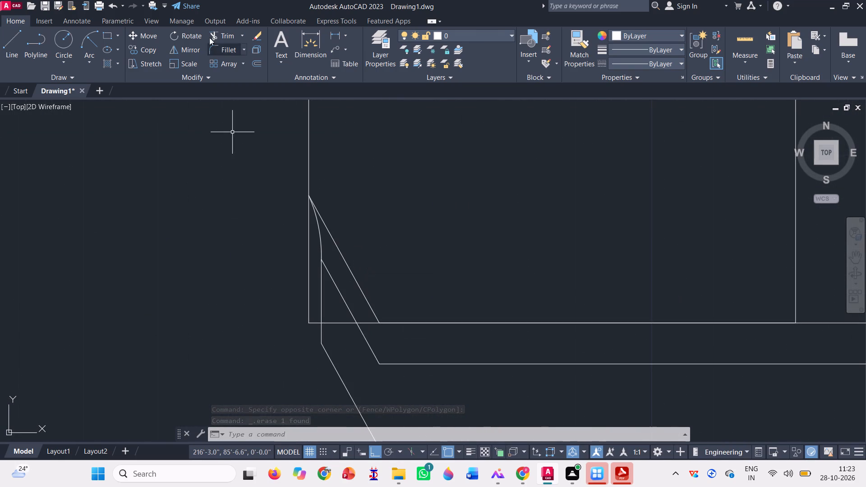
pyautogui.click(224, 37)
pyautogui.click(318, 267)
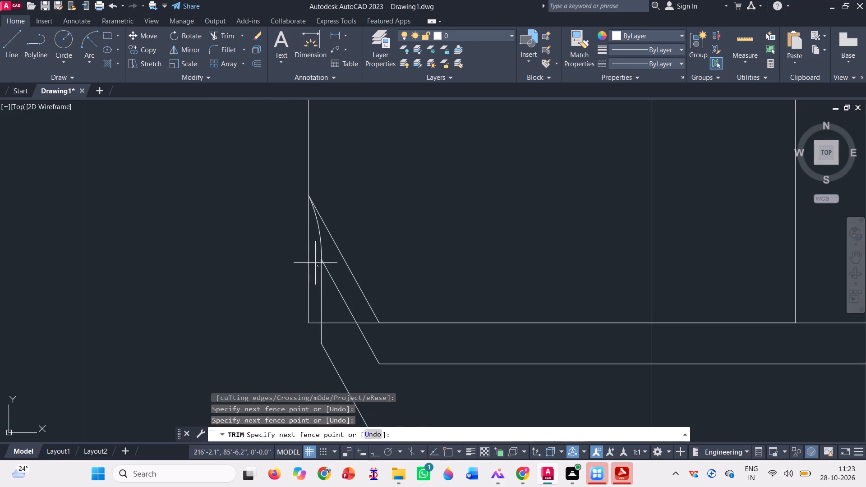
pyautogui.click(289, 250)
pyautogui.click(312, 331)
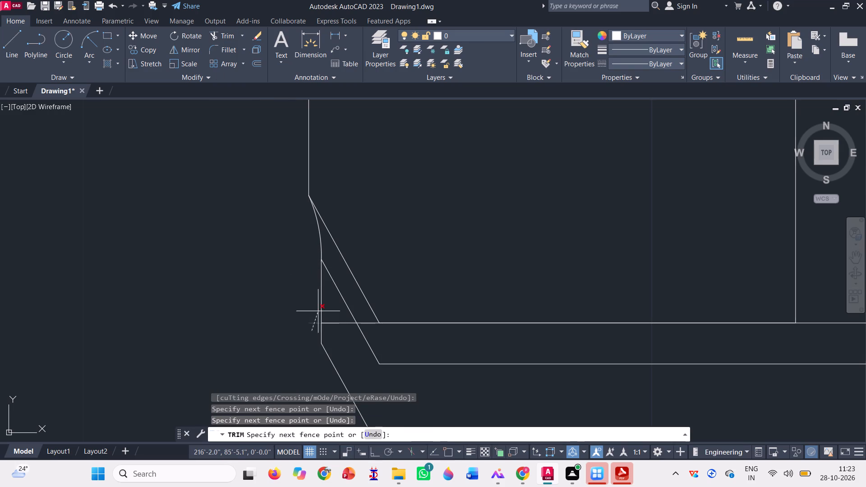
pyautogui.click(318, 311)
pyautogui.click(337, 318)
pyautogui.click(332, 334)
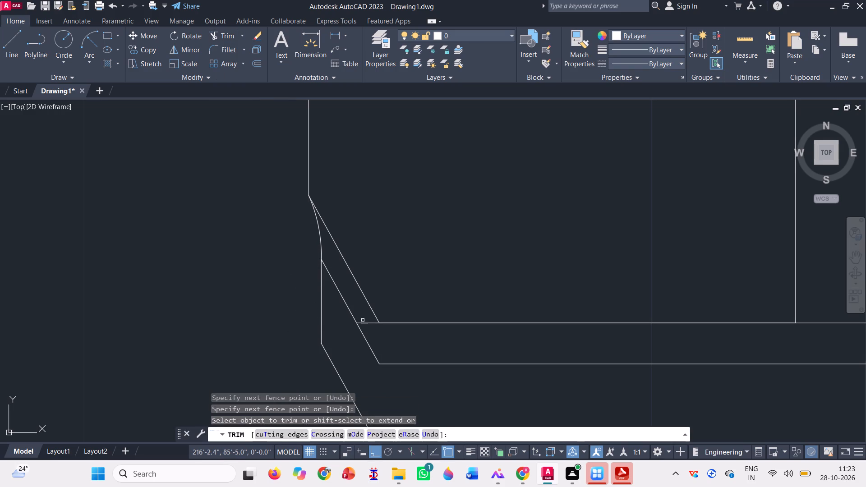
pyautogui.click(364, 323)
# Trim the layout's outer right vertical line beside the cap's right-end arc and above the cap.
pyautogui.scroll(-3, 336, 335)
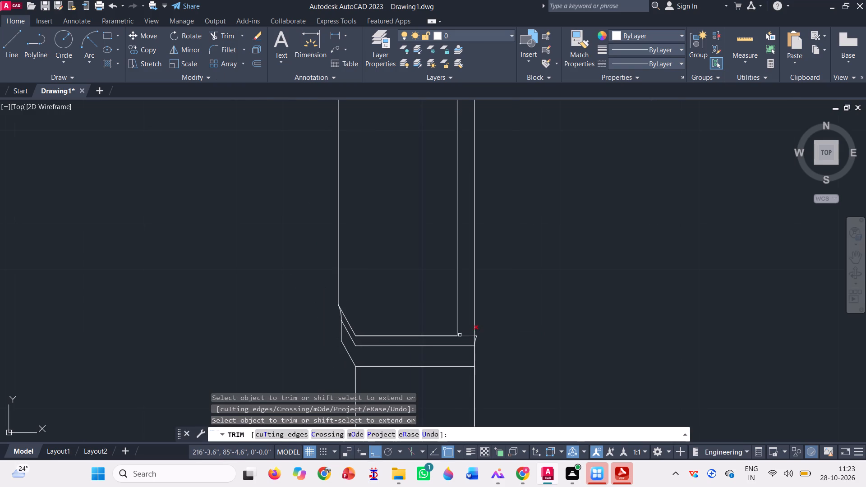
pyautogui.scroll(6, 479, 340)
pyautogui.click(500, 298)
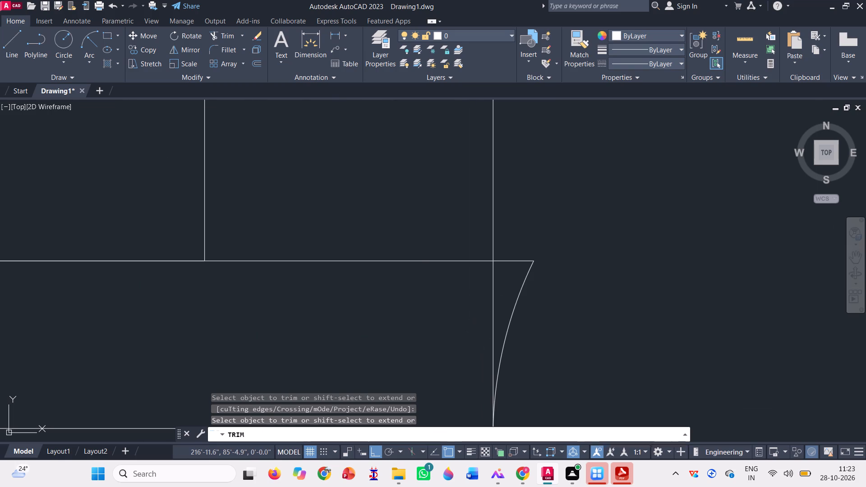
pyautogui.click(447, 316)
pyautogui.scroll(-6, 442, 375)
pyautogui.moveTo(465, 299); pyautogui.dragTo(470, 300)
pyautogui.click(483, 301)
pyautogui.scroll(-2, 468, 386)
pyautogui.scroll(-3, 419, 423)
pyautogui.scroll(-2, 419, 364)
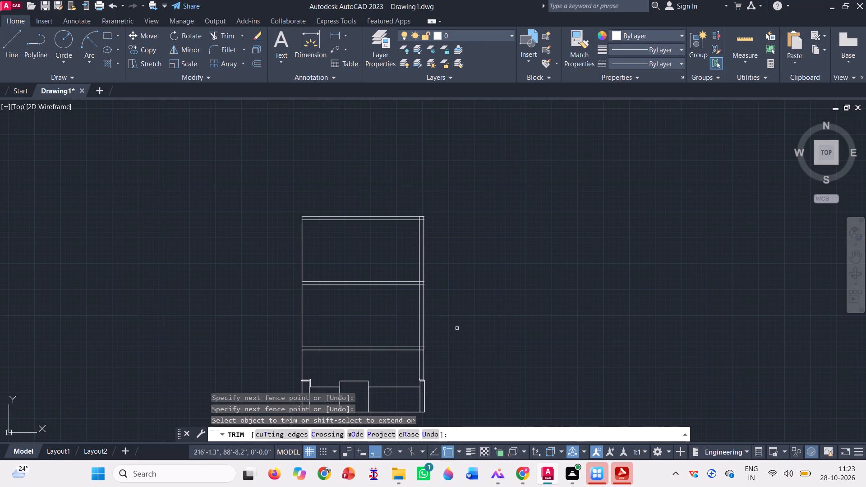
# Trim the layout's outer left vertical line where it crosses the two bands of the lower-left moulded cap.
pyautogui.press('Escape')
pyautogui.scroll(3, 429, 215)
pyautogui.scroll(-2, 409, 241)
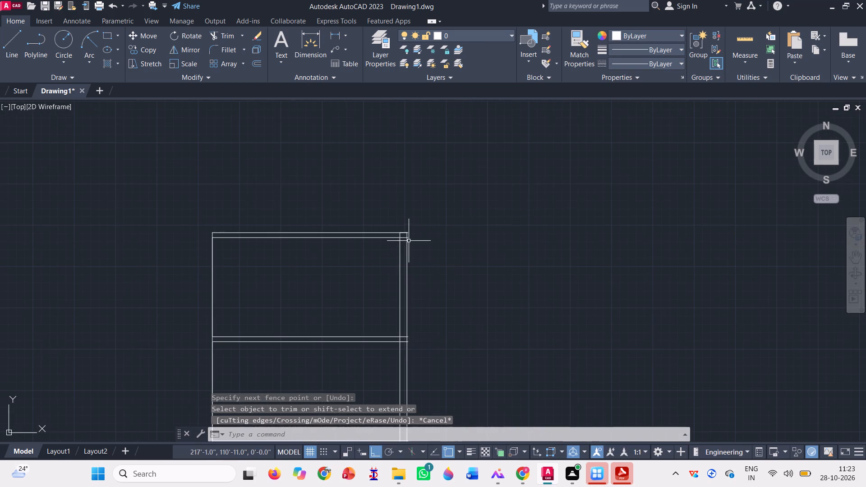
pyautogui.scroll(-2, 438, 287)
pyautogui.scroll(2, 387, 388)
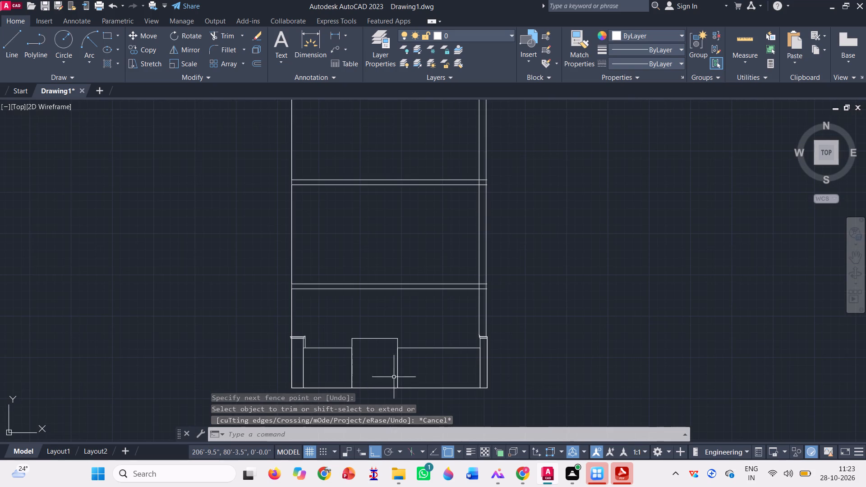
pyautogui.scroll(1, 411, 348)
pyautogui.scroll(1, 219, 344)
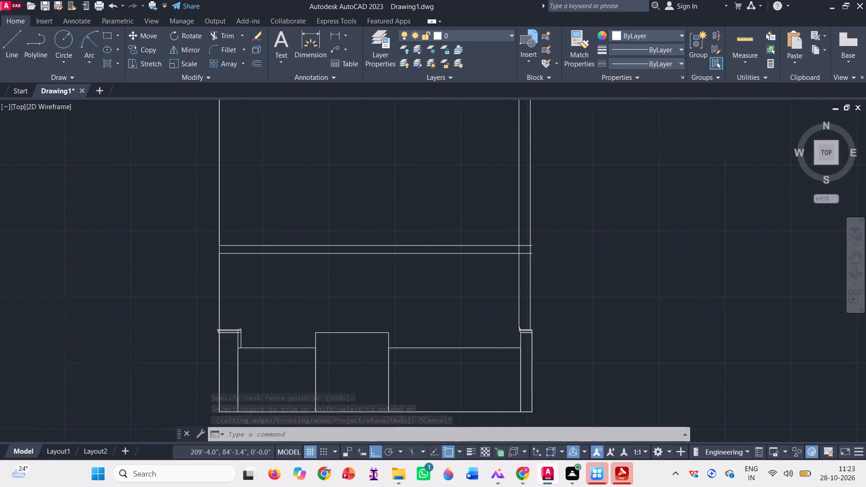
pyautogui.scroll(1, 219, 345)
pyautogui.click(218, 36)
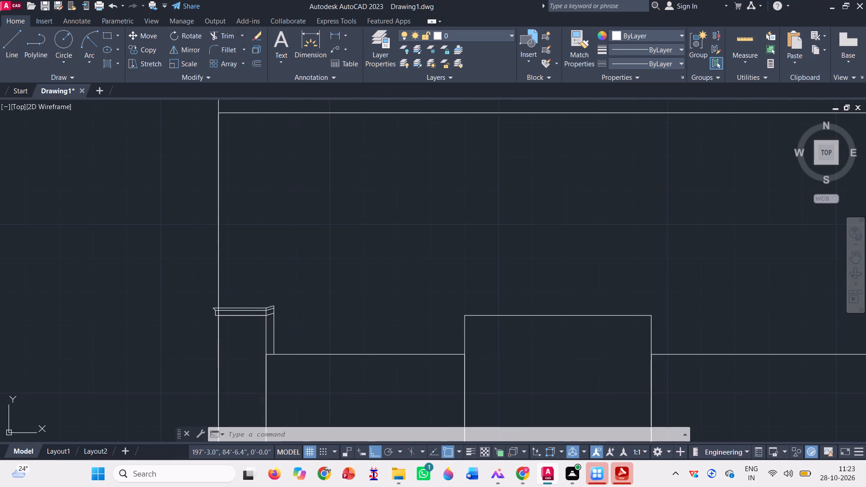
pyautogui.scroll(3, 212, 335)
pyautogui.scroll(2, 225, 263)
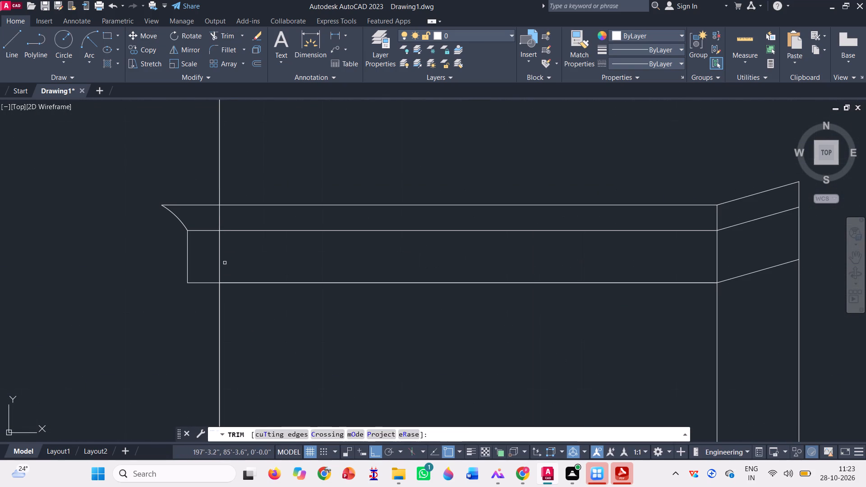
pyautogui.click(220, 216)
pyautogui.click(220, 214)
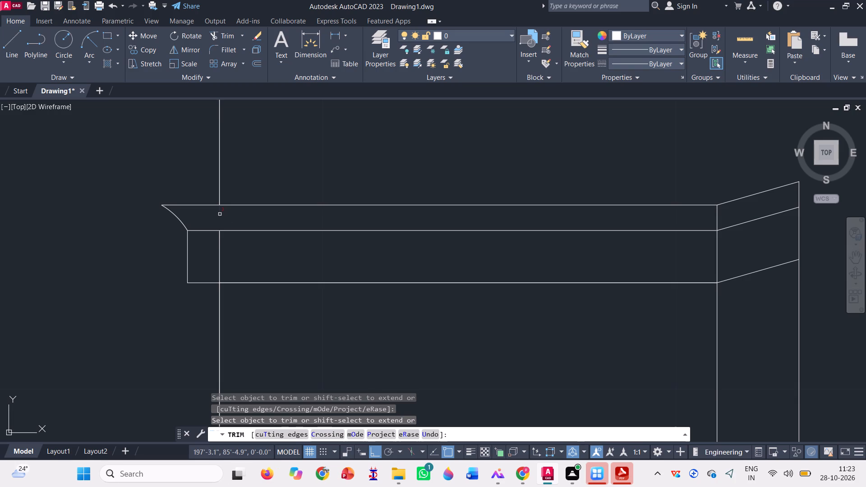
pyautogui.click(220, 238)
pyautogui.click(220, 246)
pyautogui.scroll(-3, 220, 277)
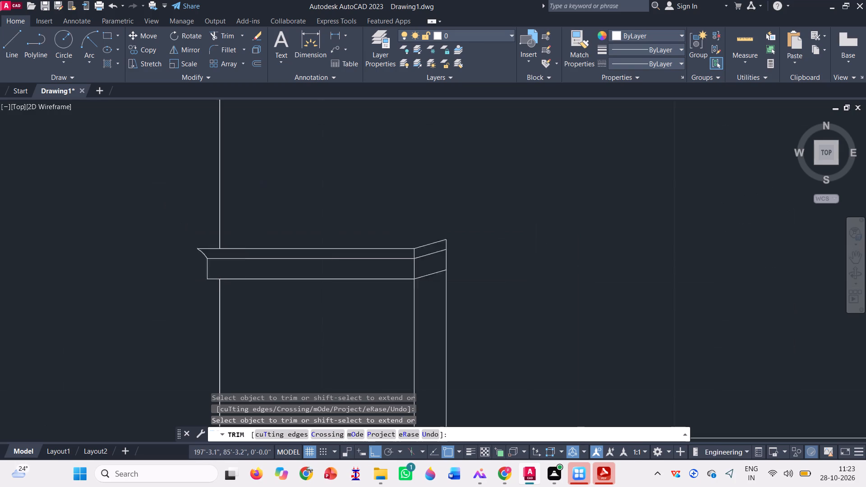
pyautogui.press('Escape')
# Copy the lower-left cap's top line and narrow rectangle from their lower-right corner to the central bottom rectangle's upper-right corner.
pyautogui.scroll(-2, 207, 344)
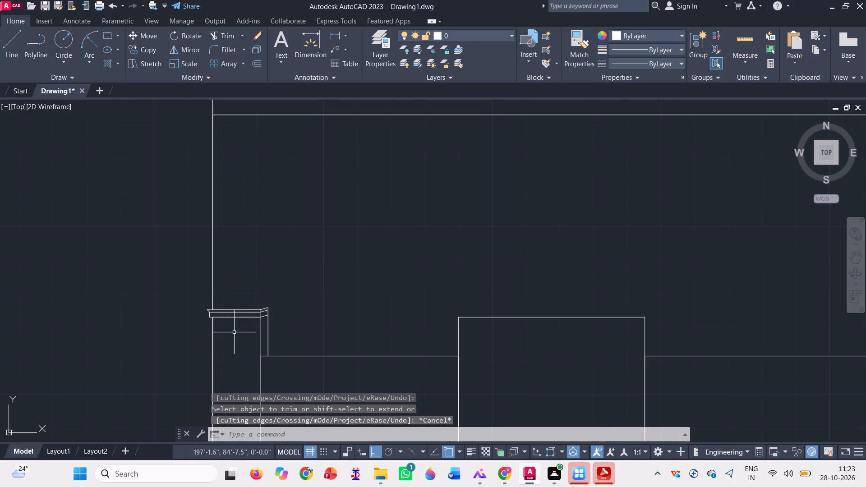
pyautogui.scroll(-1, 233, 317)
pyautogui.scroll(3, 247, 318)
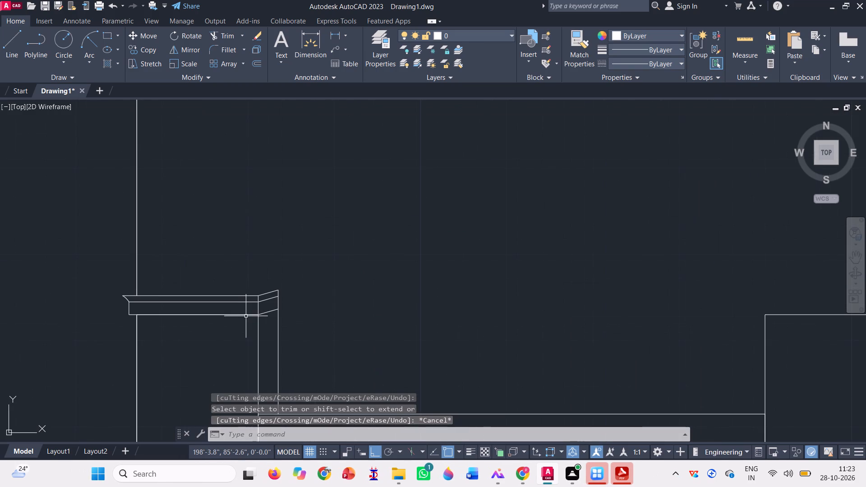
pyautogui.click(241, 306)
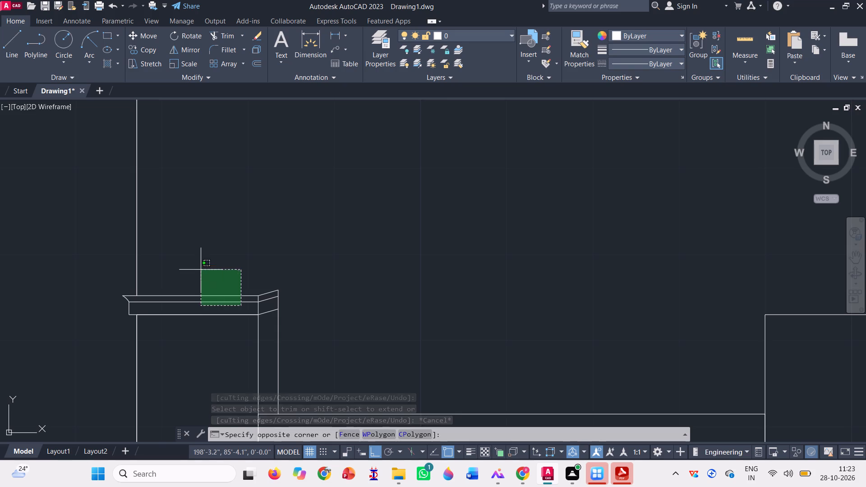
pyautogui.click(201, 270)
pyautogui.write('co')
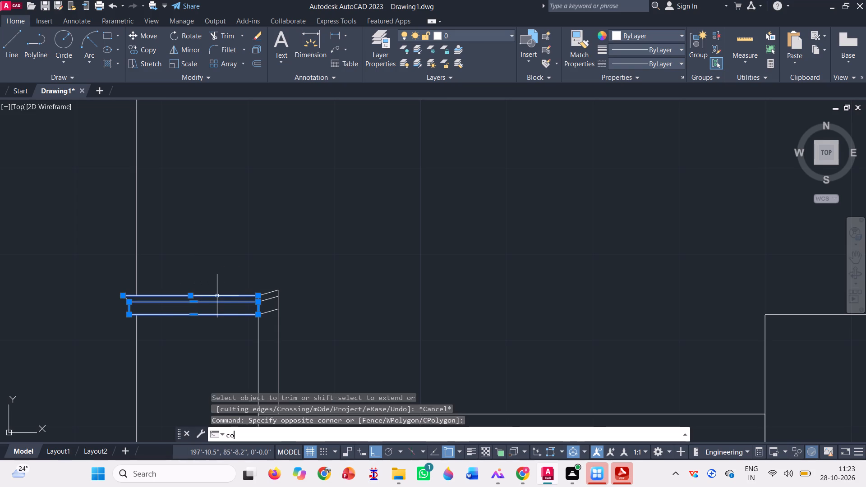
pyautogui.press('space')
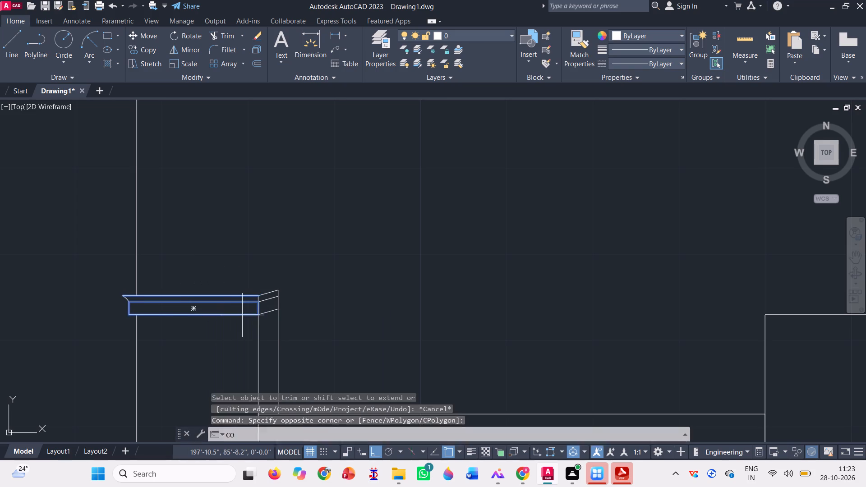
pyautogui.click(260, 315)
pyautogui.scroll(-1, 137, 333)
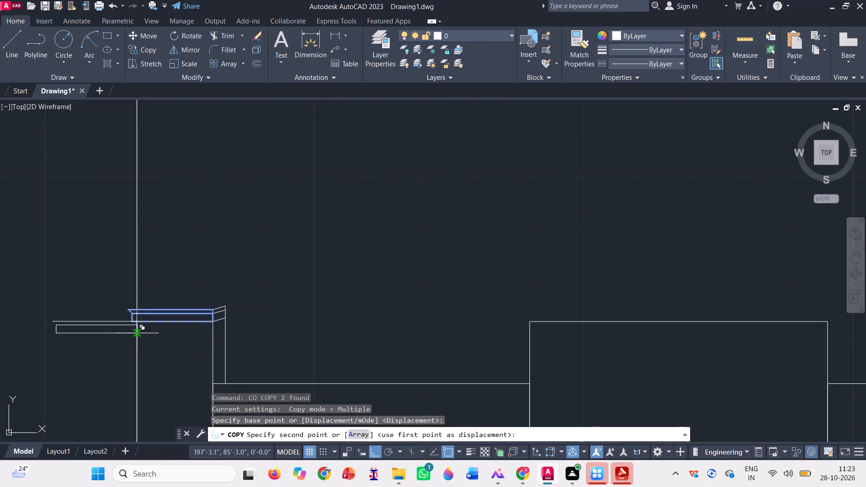
pyautogui.scroll(-1, 144, 330)
pyautogui.scroll(3, 547, 326)
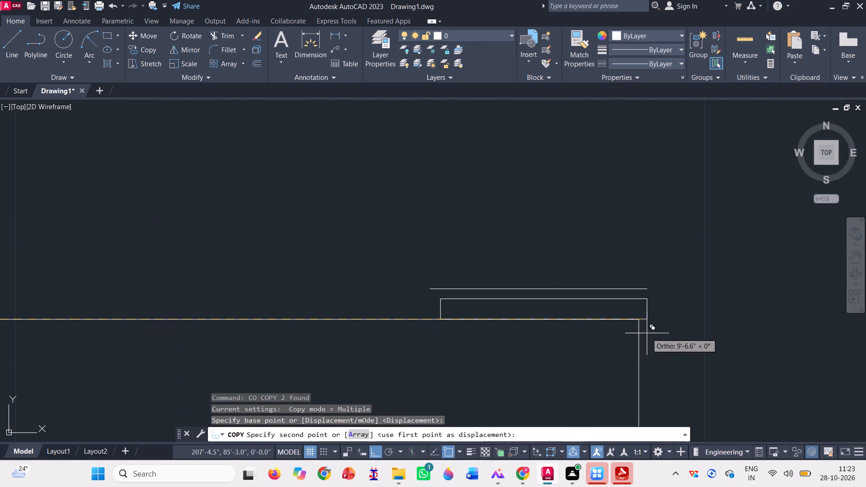
pyautogui.click(637, 320)
pyautogui.scroll(-2, 325, 322)
pyautogui.press('space')
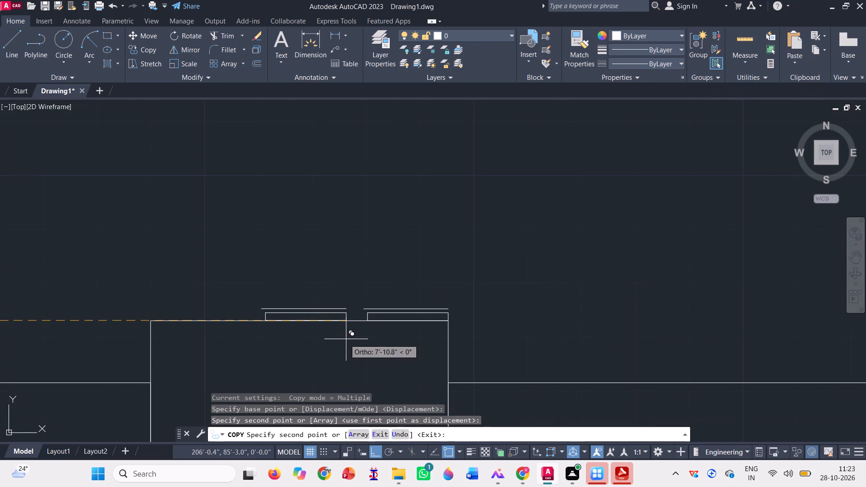
# Draw short vertical lines about 6" long upward from the central bottom rectangle's upper-left and upper-right corners.
pyautogui.scroll(-1, 410, 334)
pyautogui.press('l')
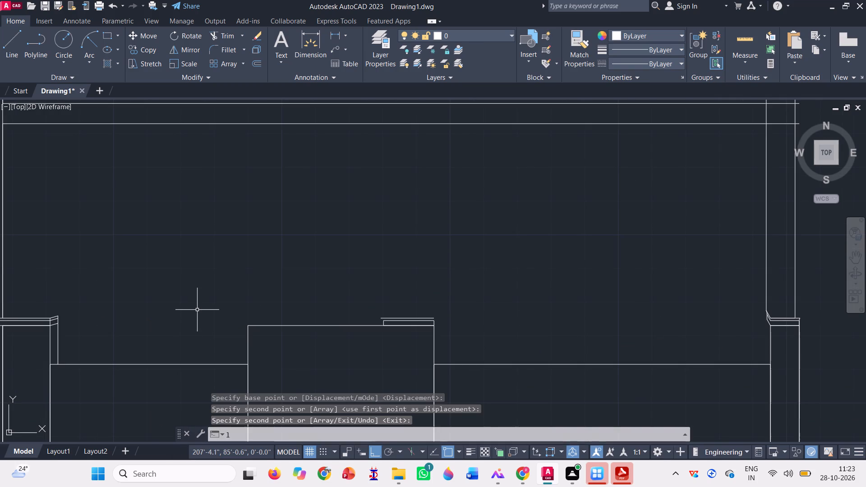
pyautogui.press('Return')
pyautogui.scroll(1, 191, 309)
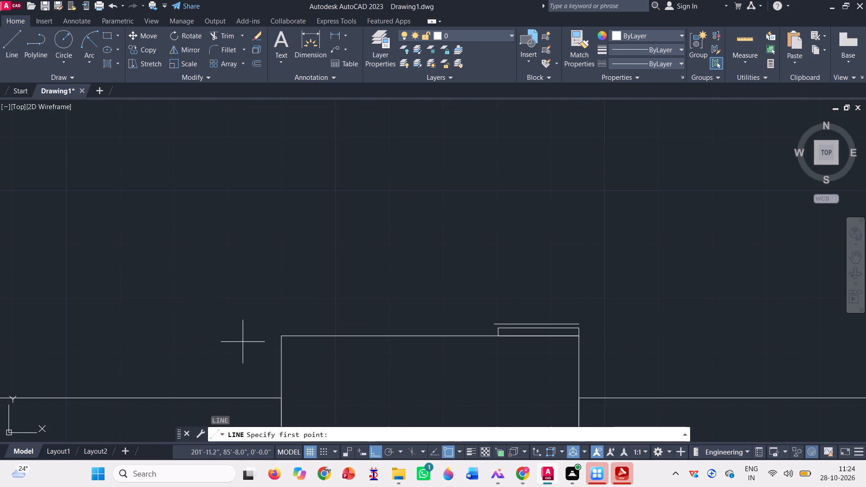
pyautogui.click(279, 336)
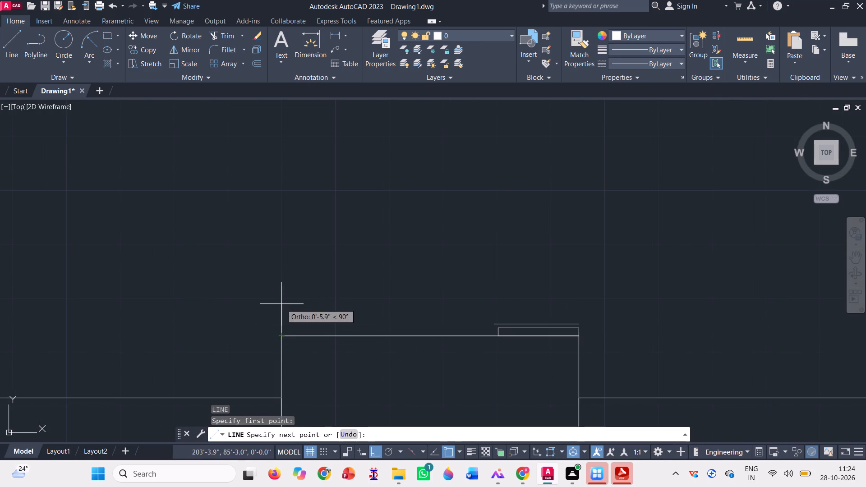
pyautogui.click(281, 304)
pyautogui.press('space')
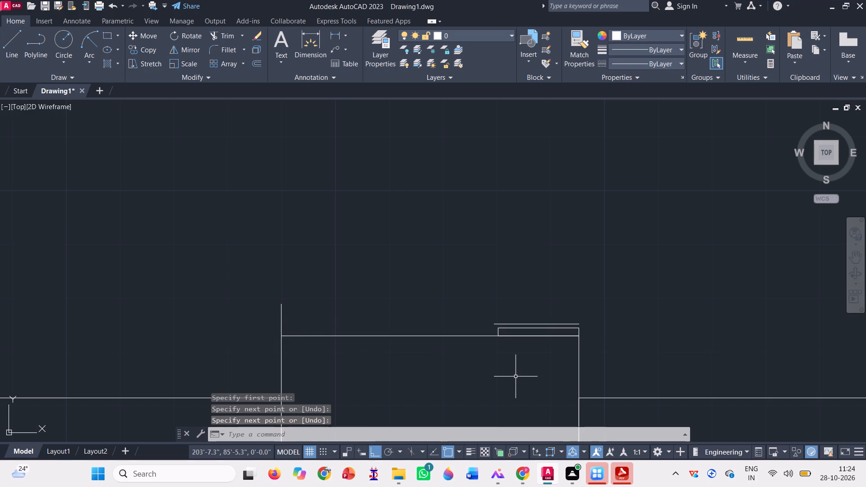
pyautogui.press('l')
pyautogui.press('Return')
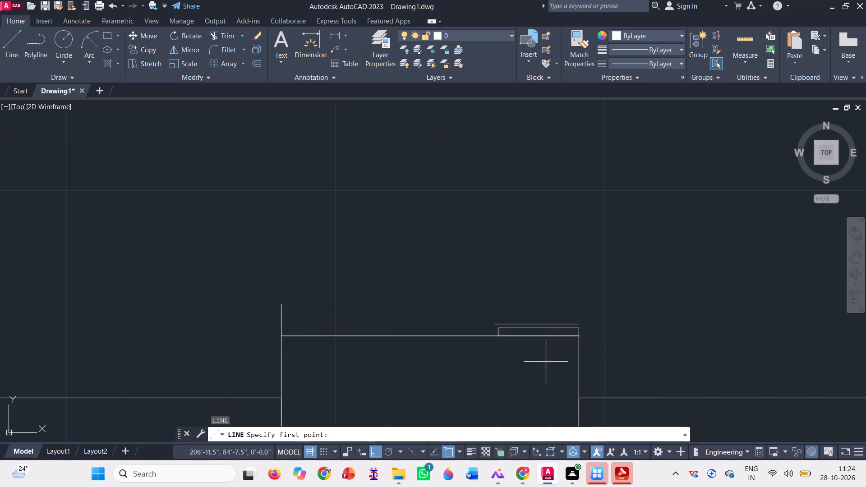
pyautogui.scroll(1, 548, 354)
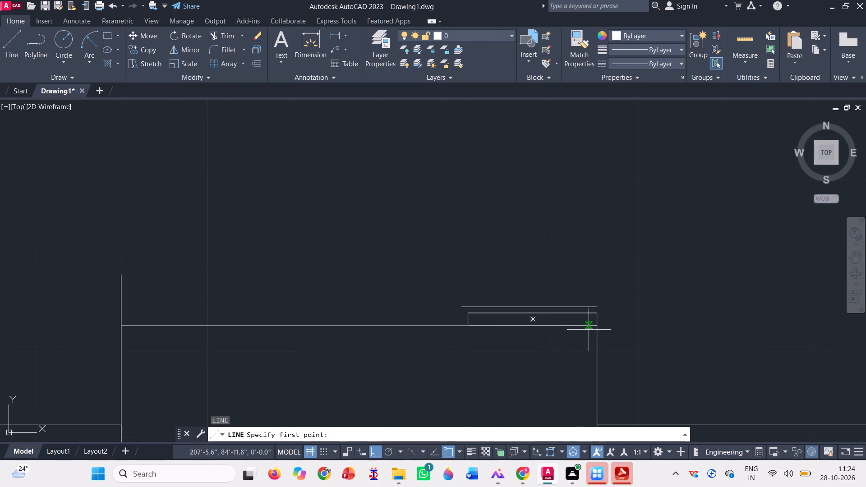
pyautogui.click(597, 326)
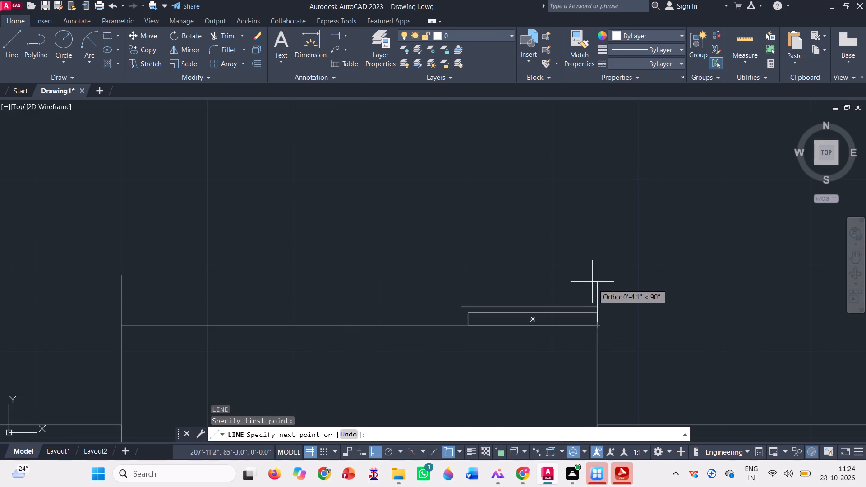
pyautogui.click(595, 276)
pyautogui.press('space')
# Extend the copied cap's top line leftward to the short vertical line above the central rectangle's upper-left corner.
pyautogui.scroll(-1, 362, 298)
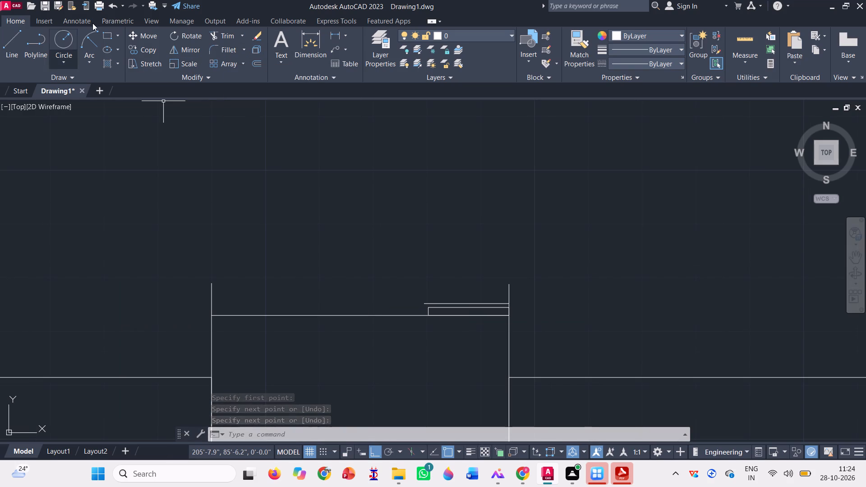
pyautogui.click(244, 40)
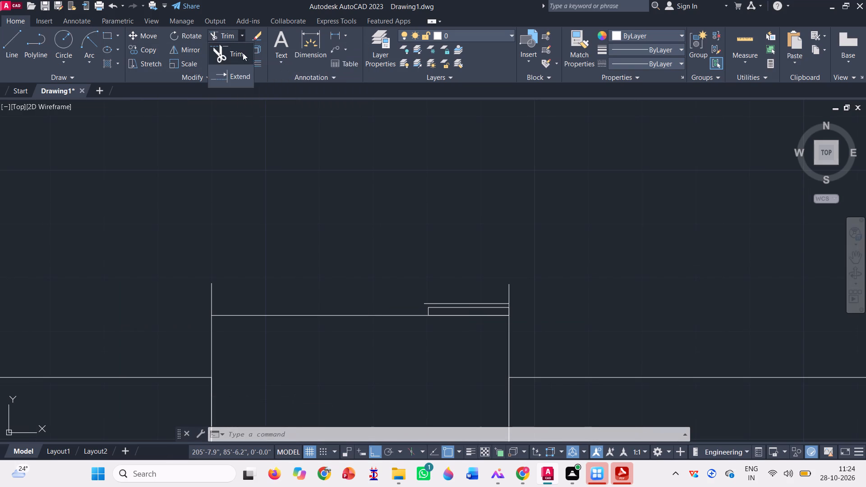
pyautogui.click(244, 70)
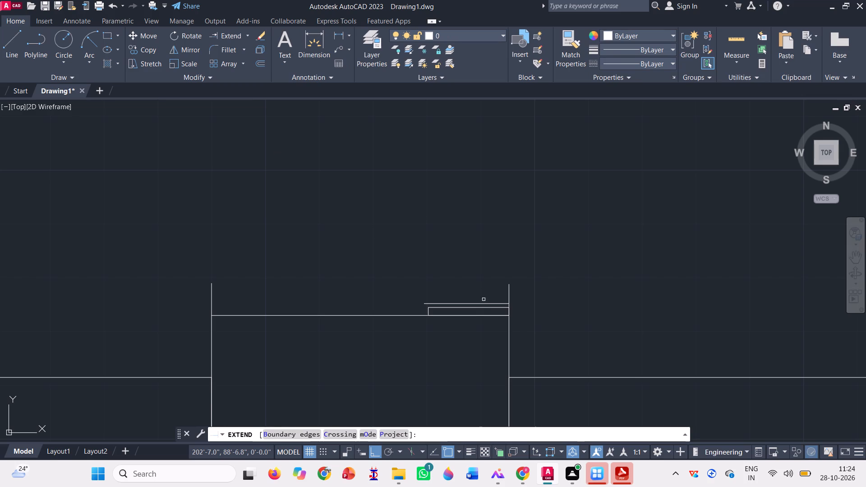
pyautogui.click(479, 304)
pyautogui.click(478, 303)
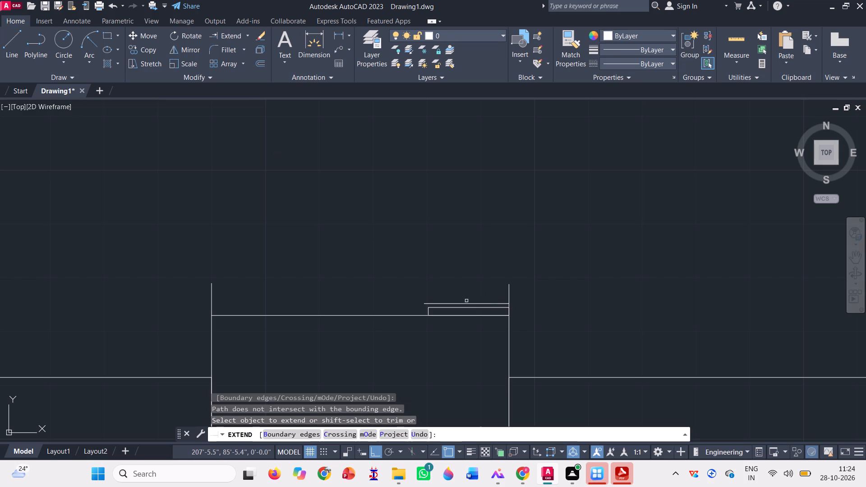
pyautogui.scroll(-1, 451, 281)
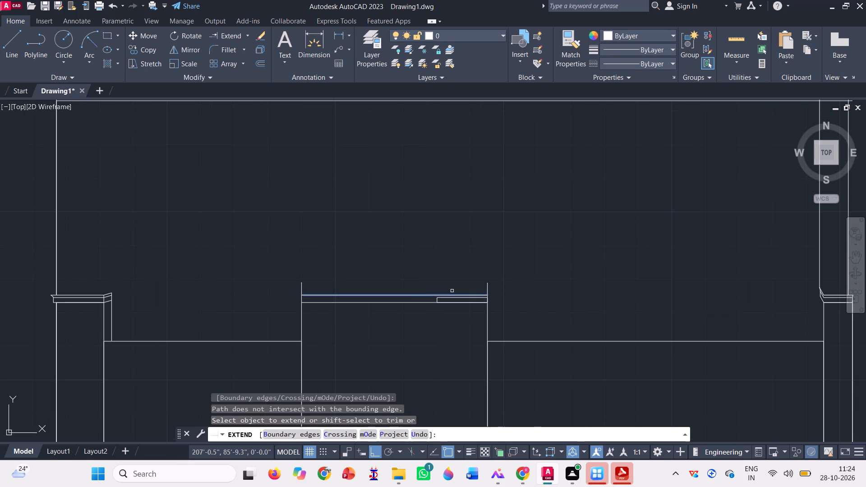
pyautogui.scroll(2, 452, 288)
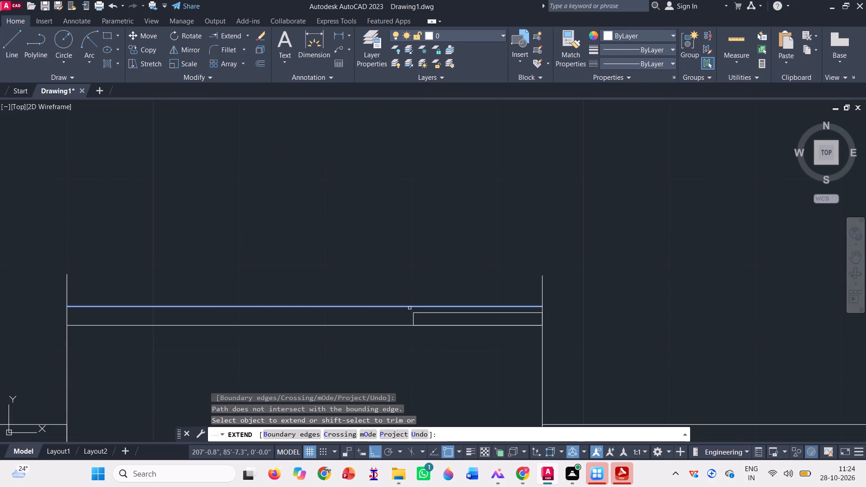
pyautogui.click(410, 308)
pyautogui.press('Escape')
pyautogui.scroll(-1, 421, 319)
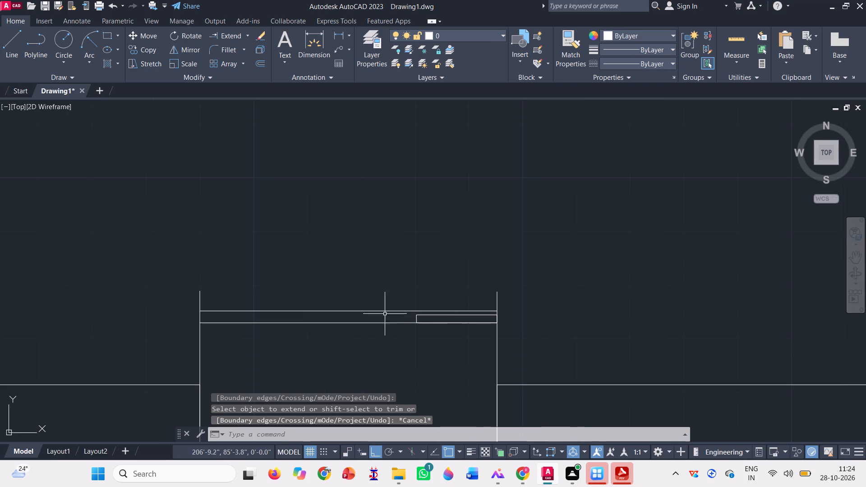
# Draw a horizontal construction line through the upper-left corner of the narrow rectangle copied above the central rectangle.
pyautogui.press('c')
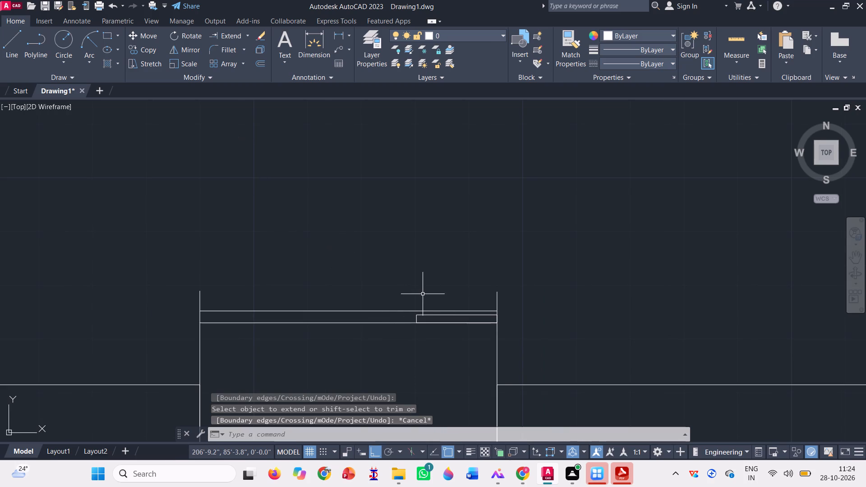
pyautogui.press('BackSpace')
pyautogui.write('xl')
pyautogui.press('Return')
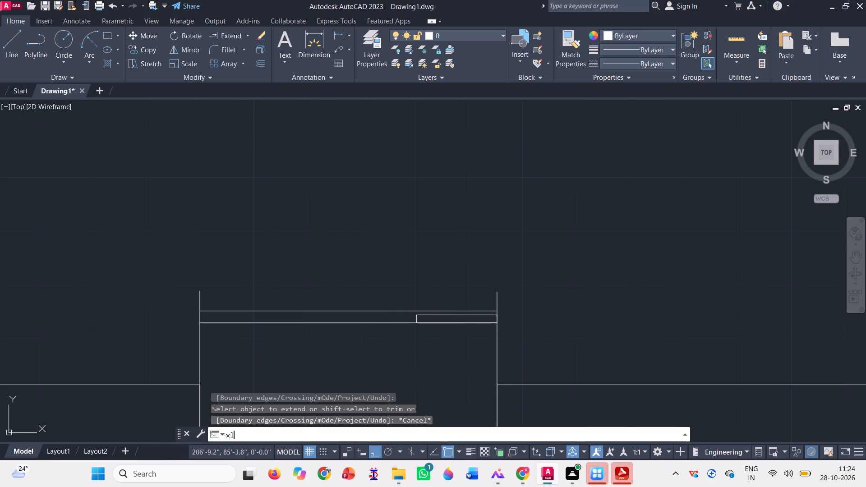
pyautogui.scroll(2, 430, 298)
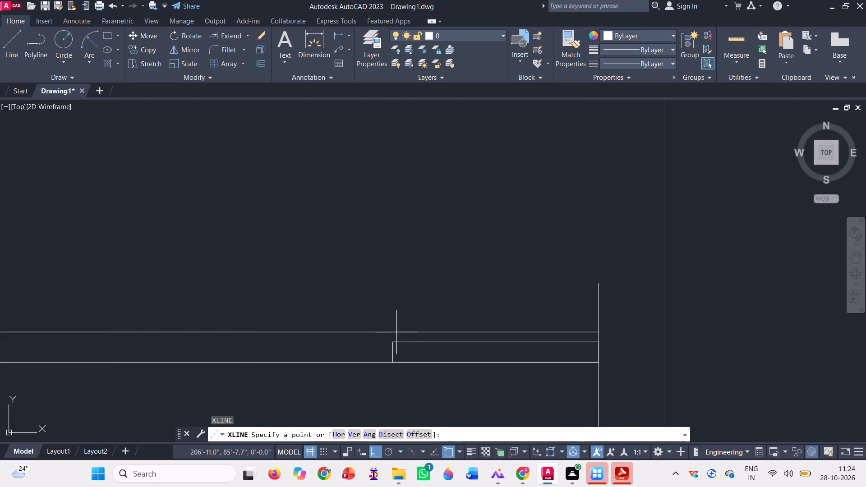
pyautogui.click(392, 345)
pyautogui.scroll(-2, 350, 316)
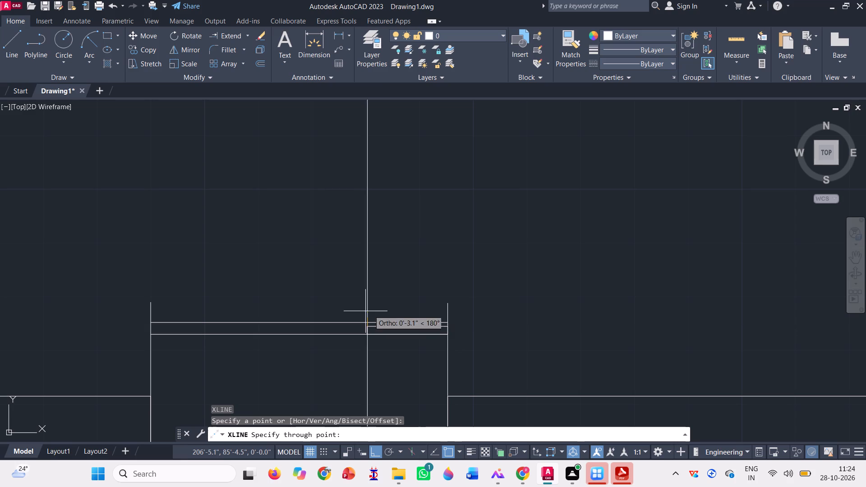
pyautogui.click(591, 335)
pyautogui.press('space')
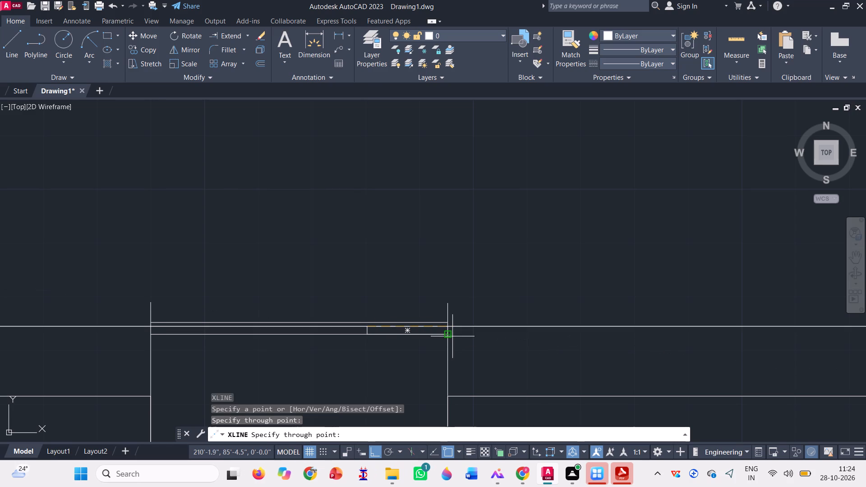
# Draw a rectangle from the central rectangle's upper-left corner to where the construction line meets the short vertical line above its upper-right corner.
pyautogui.click(109, 32)
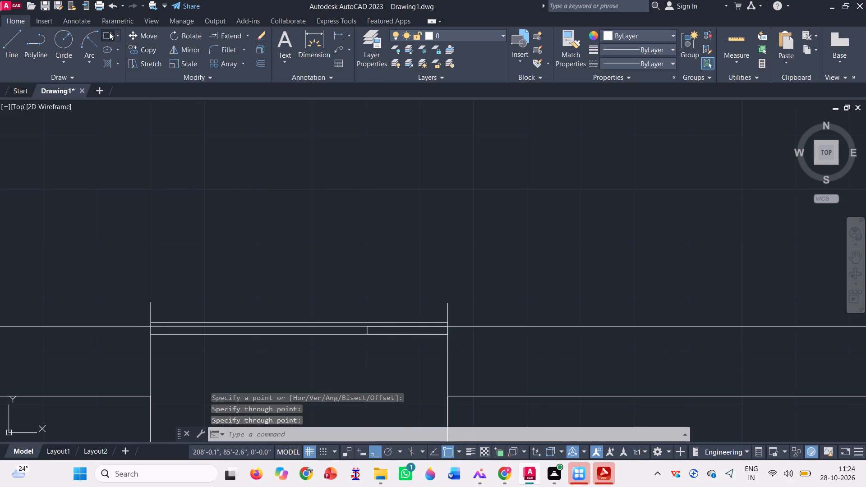
pyautogui.scroll(1, 160, 322)
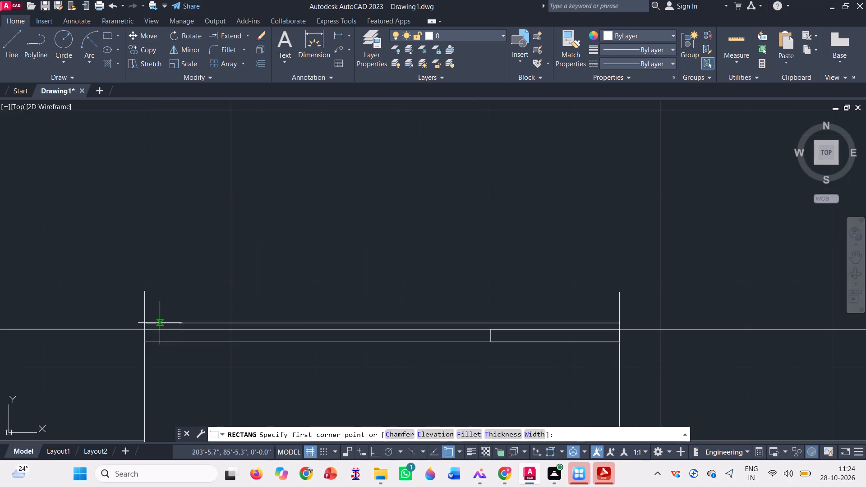
pyautogui.scroll(2, 152, 346)
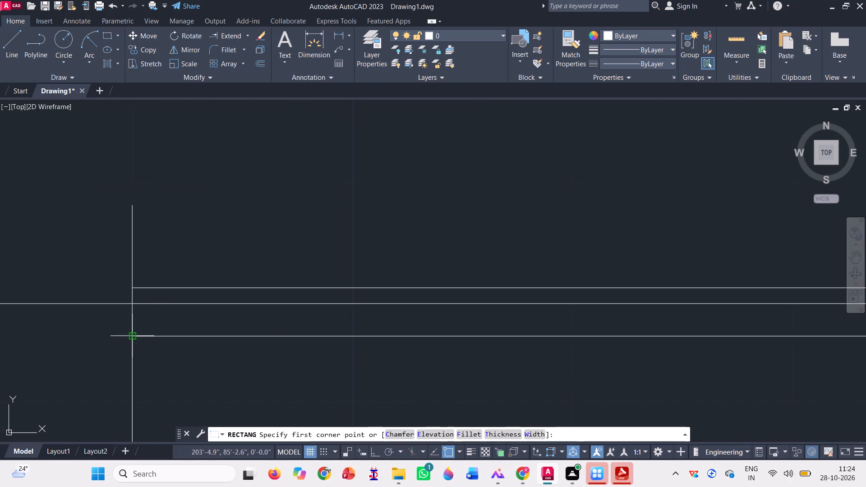
pyautogui.click(134, 333)
pyautogui.scroll(-3, 86, 291)
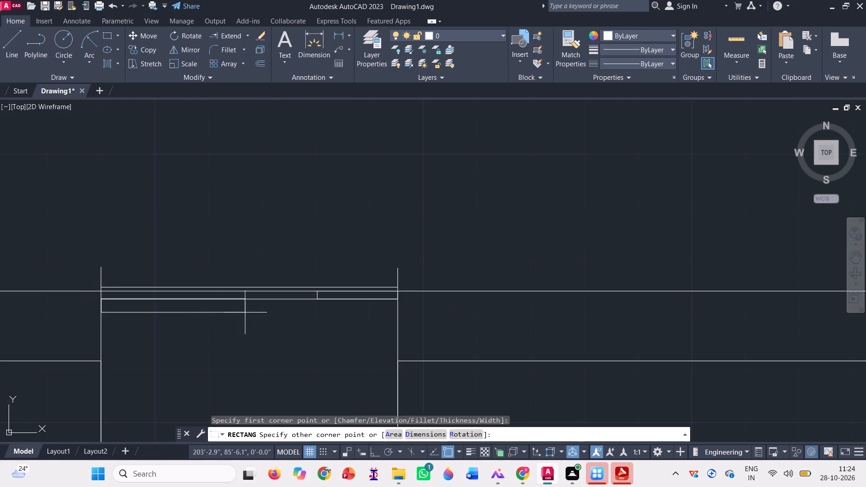
pyautogui.scroll(3, 403, 290)
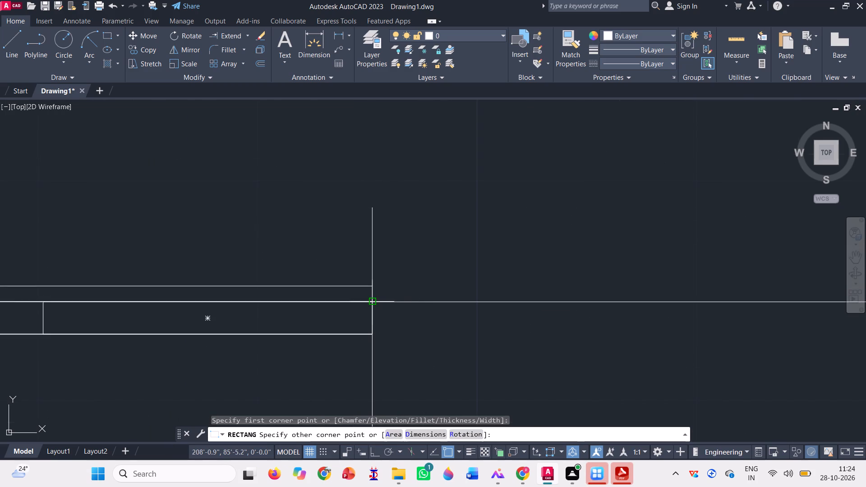
pyautogui.click(372, 302)
pyautogui.scroll(-2, 424, 266)
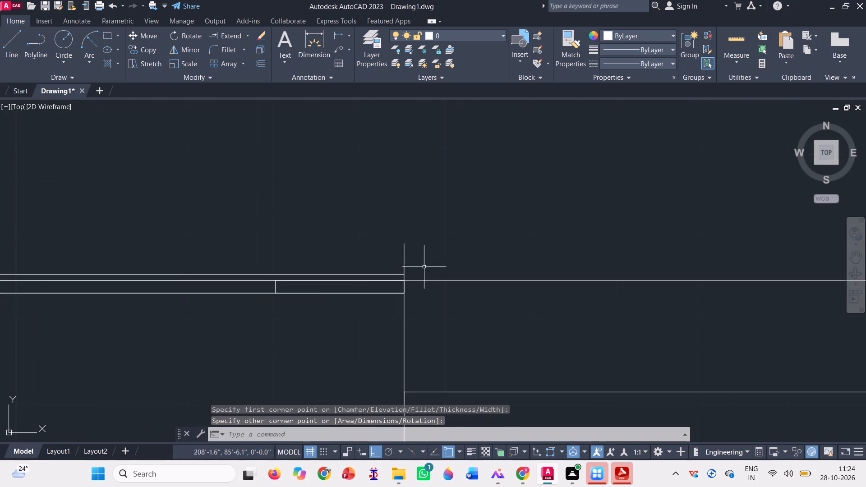
# Delete the copied short narrow rectangle and the horizontal construction line above the central rectangle.
pyautogui.scroll(3, 275, 286)
pyautogui.click(276, 285)
pyautogui.click(288, 286)
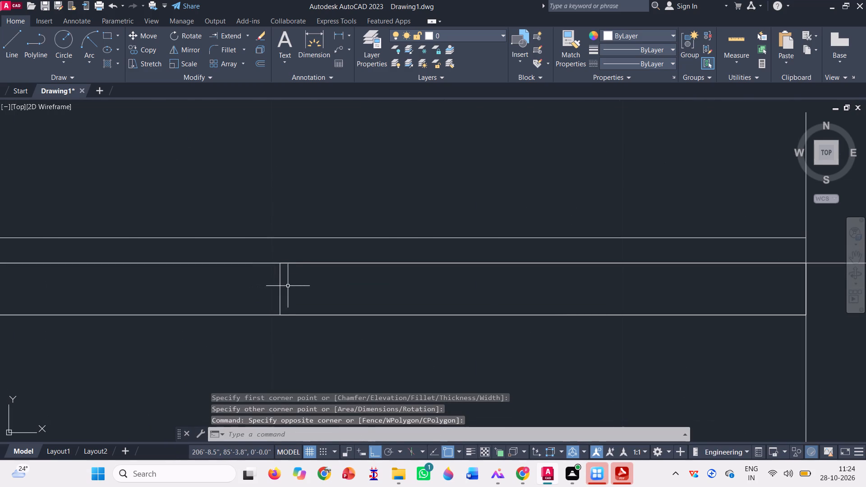
pyautogui.click(288, 289)
pyautogui.click(270, 284)
pyautogui.scroll(-3, 305, 281)
pyautogui.scroll(-2, 435, 318)
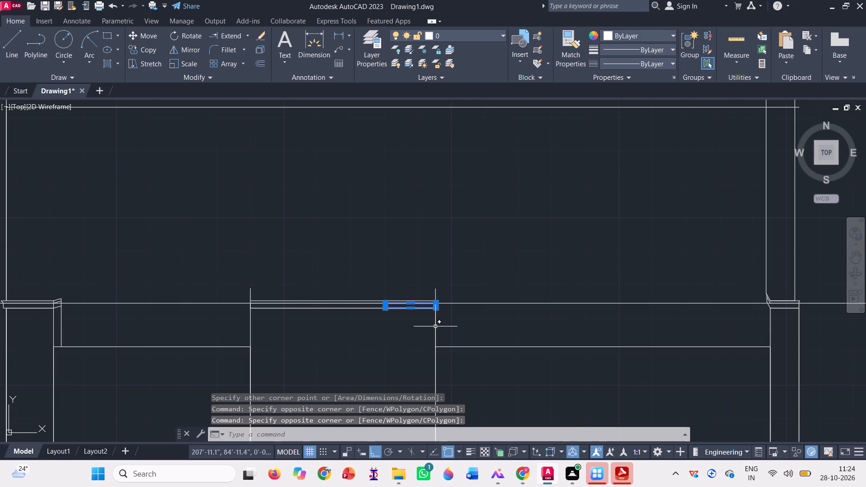
pyautogui.press('Delete')
pyautogui.click(466, 316)
pyautogui.click(460, 284)
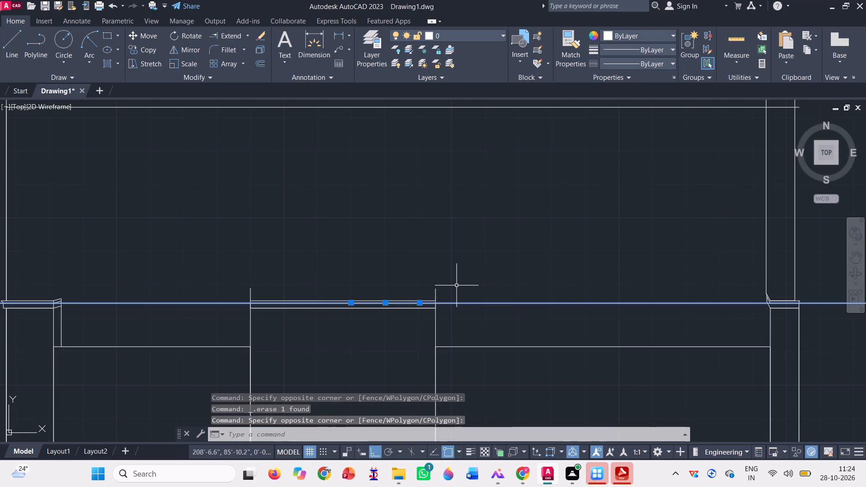
pyautogui.press('Delete')
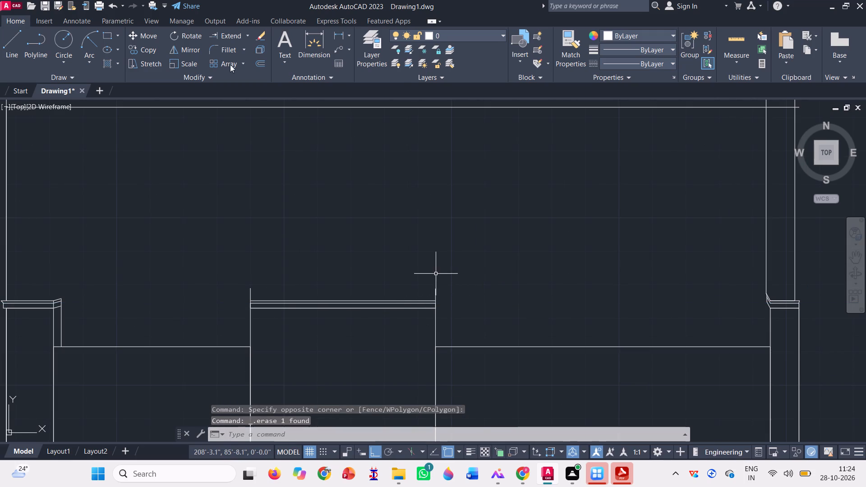
# Trim the ends of both short vertical lines projecting above the central cap's top line.
pyautogui.click(246, 37)
pyautogui.click(237, 54)
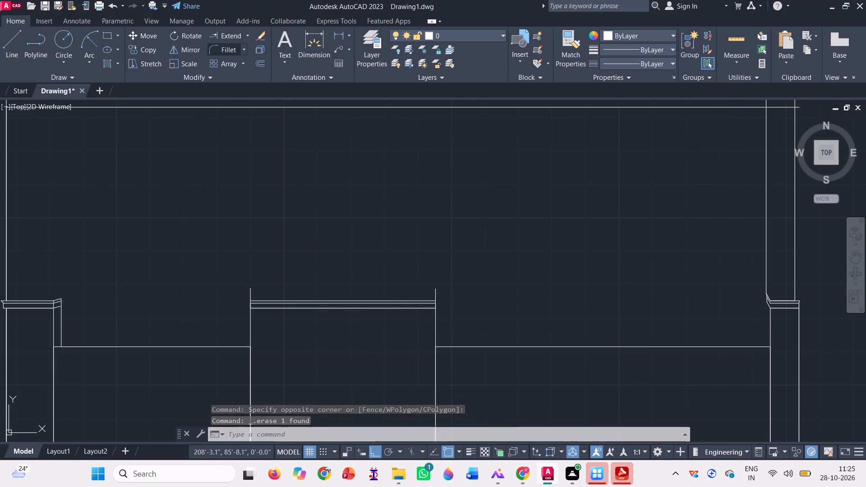
pyautogui.scroll(1, 319, 291)
pyautogui.click(201, 289)
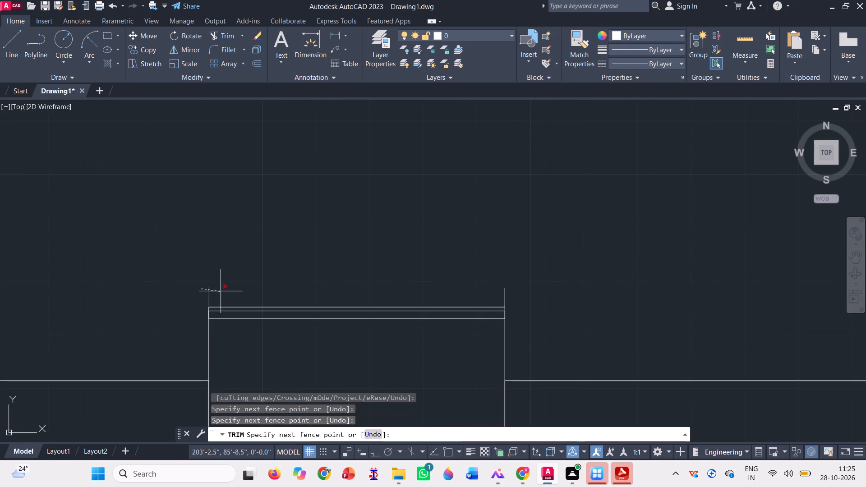
pyautogui.click(221, 291)
pyautogui.click(495, 301)
pyautogui.click(529, 299)
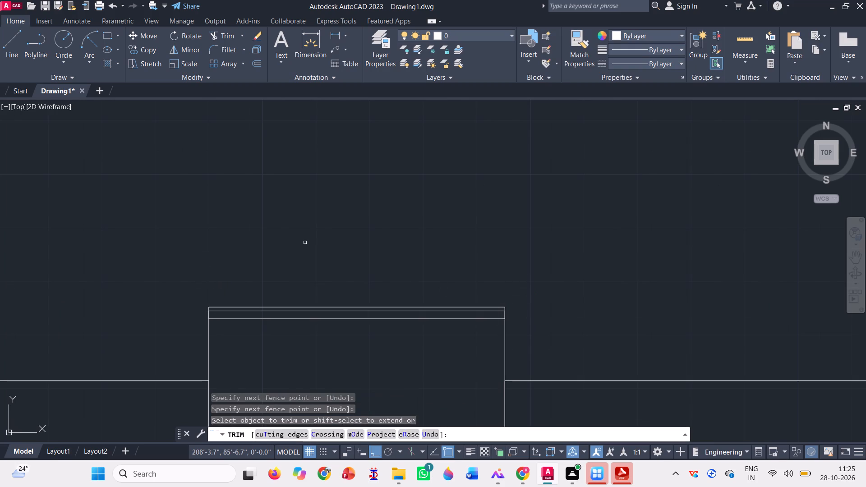
pyautogui.press('Escape')
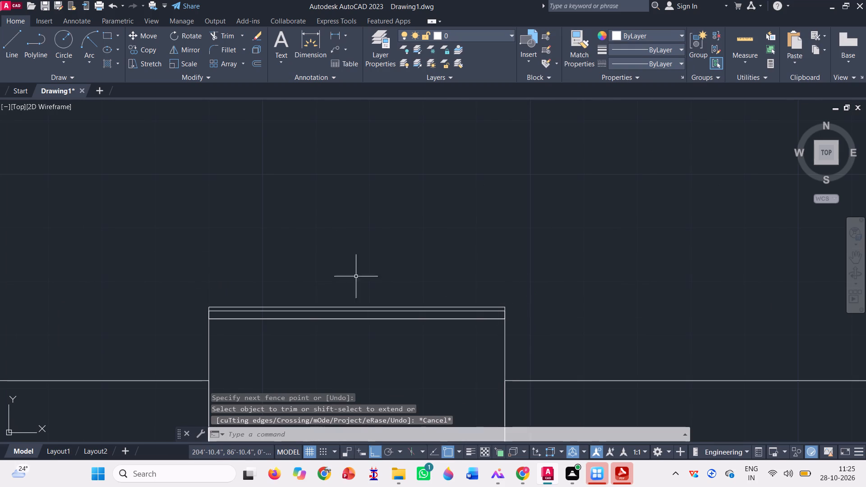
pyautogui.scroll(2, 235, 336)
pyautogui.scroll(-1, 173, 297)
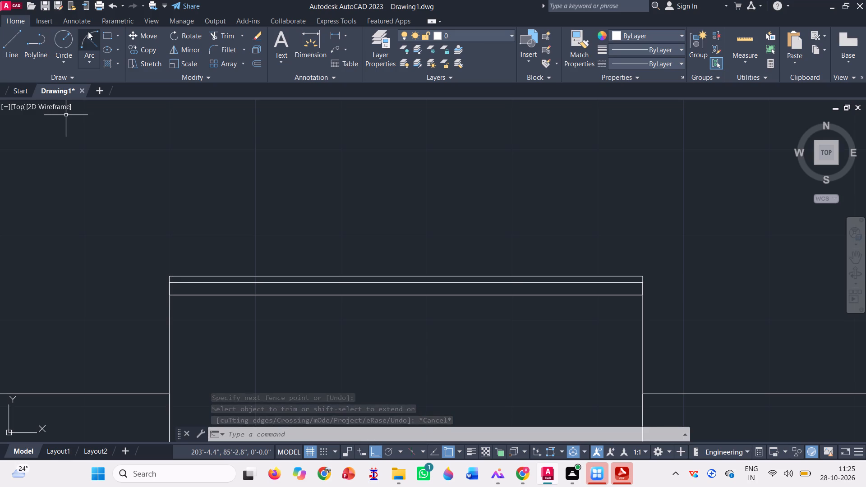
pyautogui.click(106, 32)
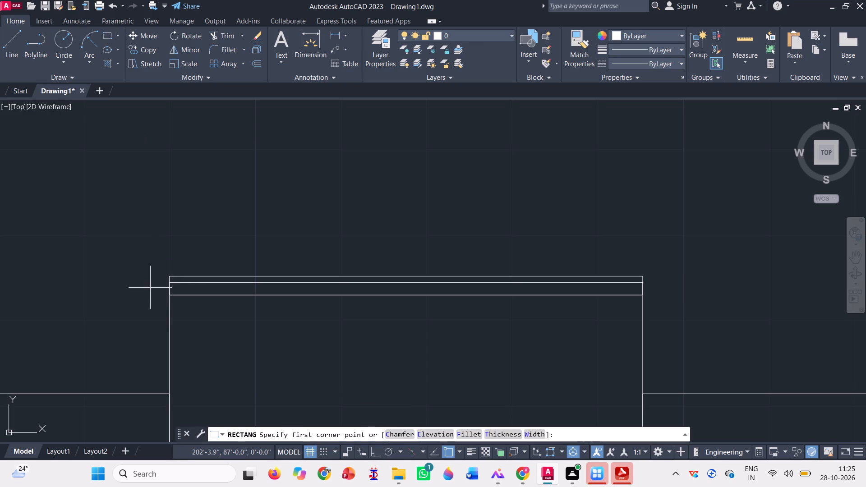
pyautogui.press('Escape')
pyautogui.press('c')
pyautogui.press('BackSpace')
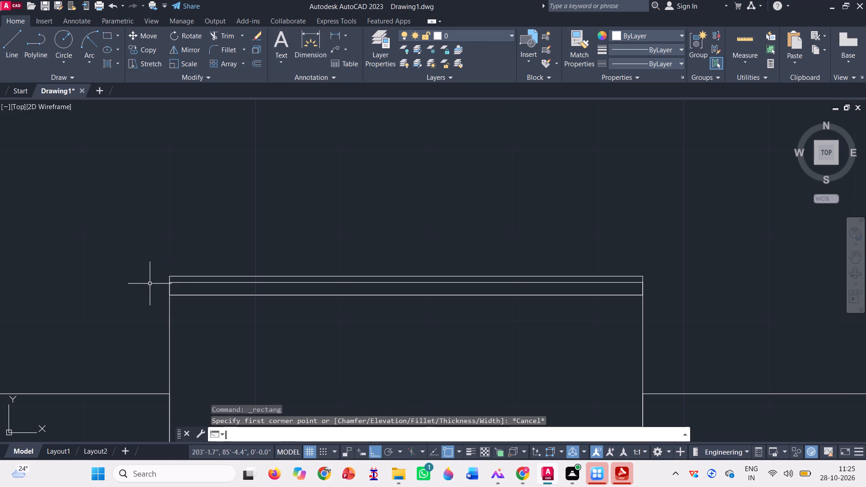
# Draw a horizontal construction line through the central bottom rectangle's upper-left corner.
pyautogui.write('xl')
pyautogui.press('Return')
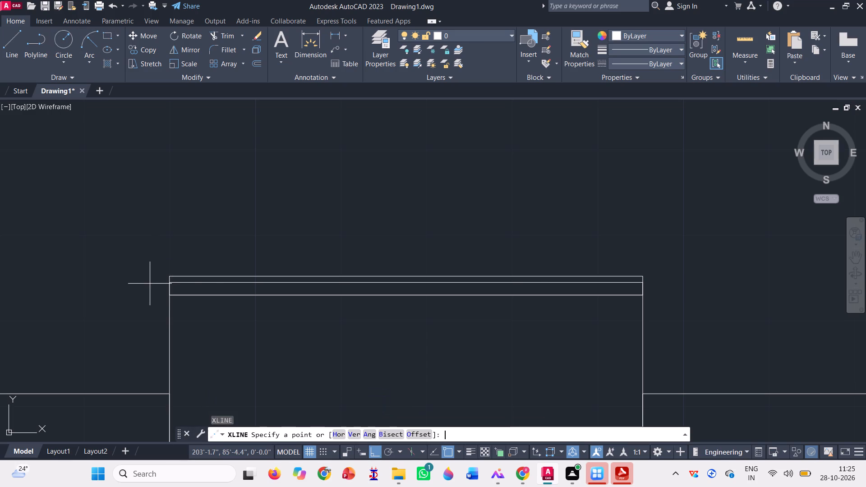
pyautogui.scroll(3, 193, 298)
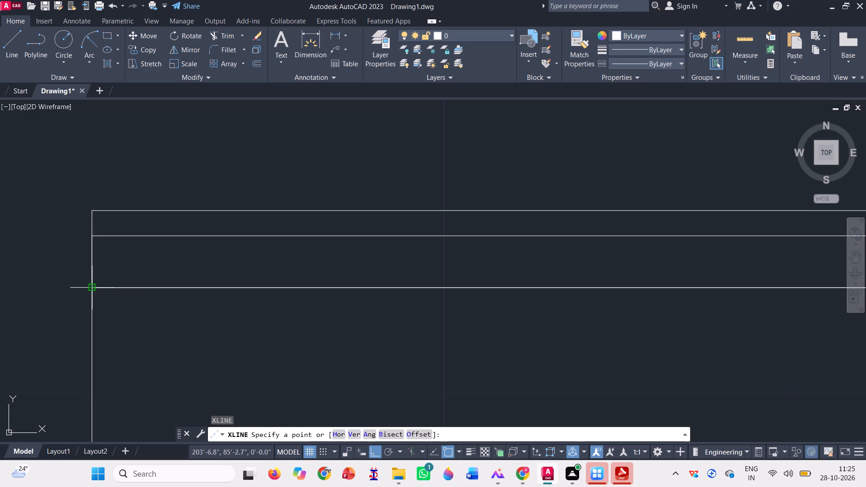
pyautogui.click(93, 290)
pyautogui.scroll(-2, 347, 321)
pyautogui.click(355, 322)
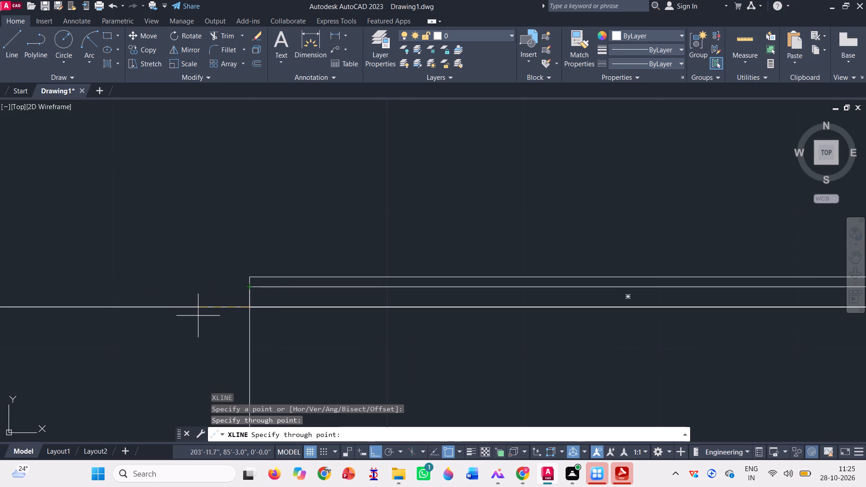
pyautogui.press('space')
# Copy the construction line from the central rectangle's upper-left corner up to the cap's middle line and to its top line.
pyautogui.click(224, 317)
pyautogui.click(195, 284)
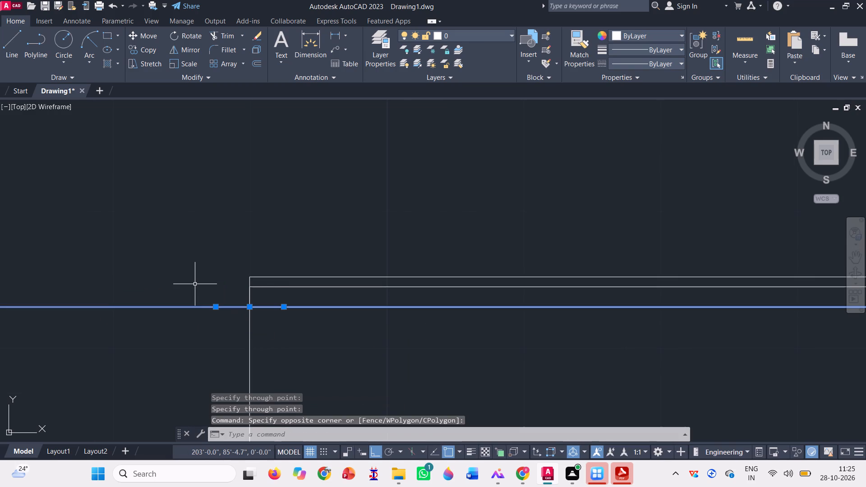
pyautogui.write('co')
pyautogui.press('space')
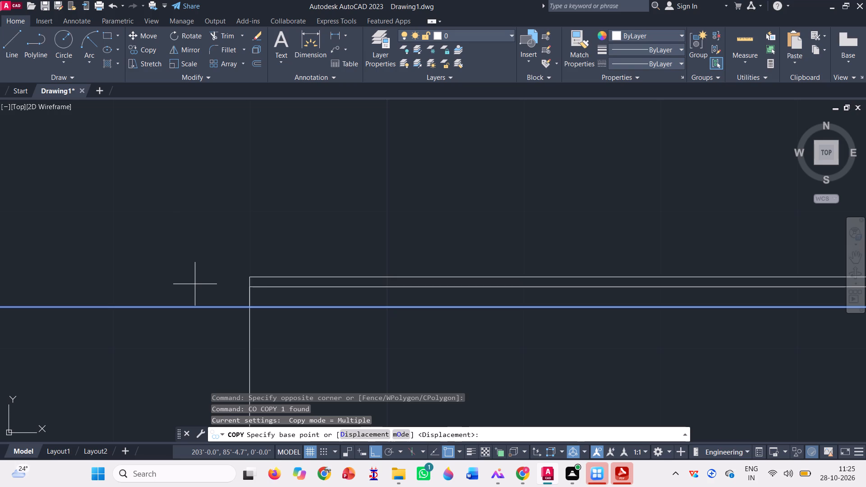
pyautogui.scroll(2, 221, 265)
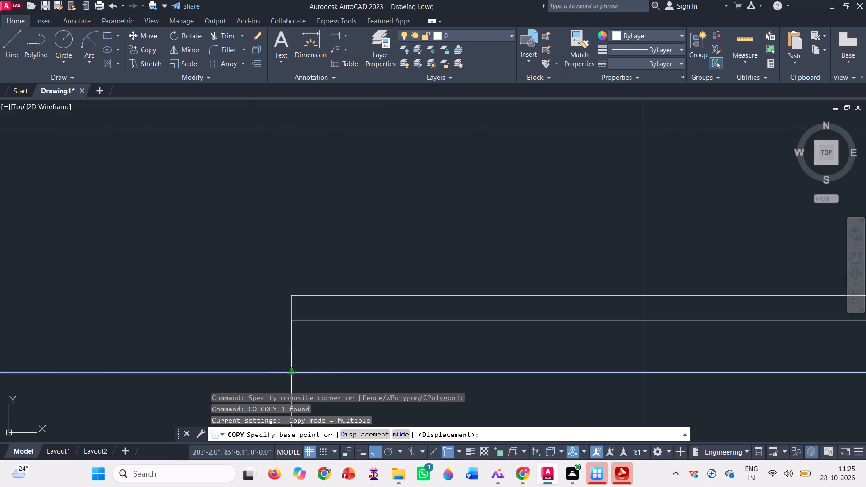
pyautogui.click(292, 373)
pyautogui.click(293, 322)
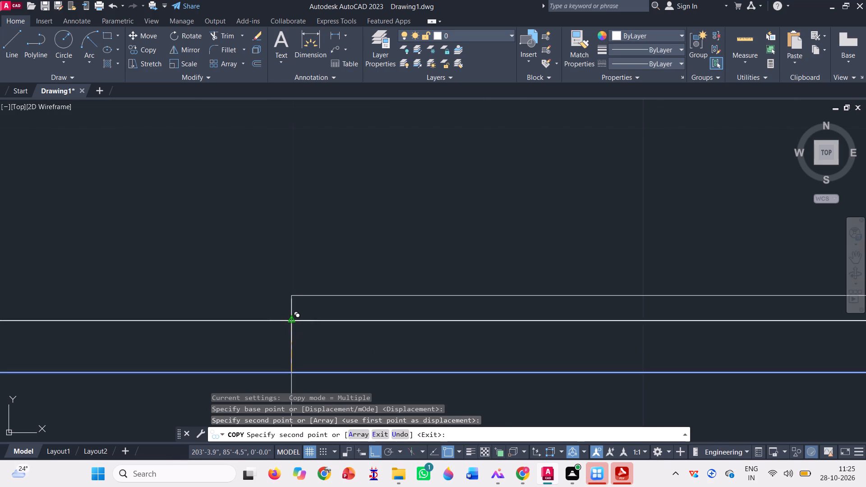
pyautogui.click(291, 299)
pyautogui.scroll(-2, 231, 288)
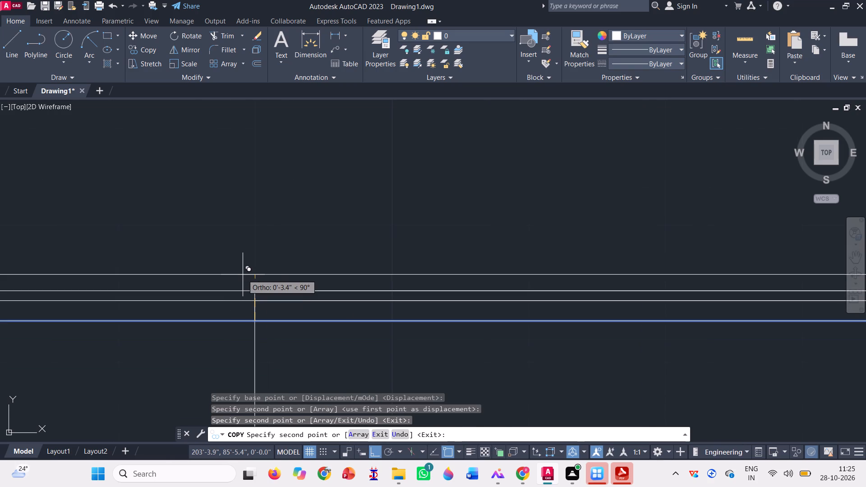
pyautogui.press('Escape')
# Draw a narrow rectangle between the lower two construction lines, extending slightly past both sides of the central rectangle.
pyautogui.scroll(-2, 213, 284)
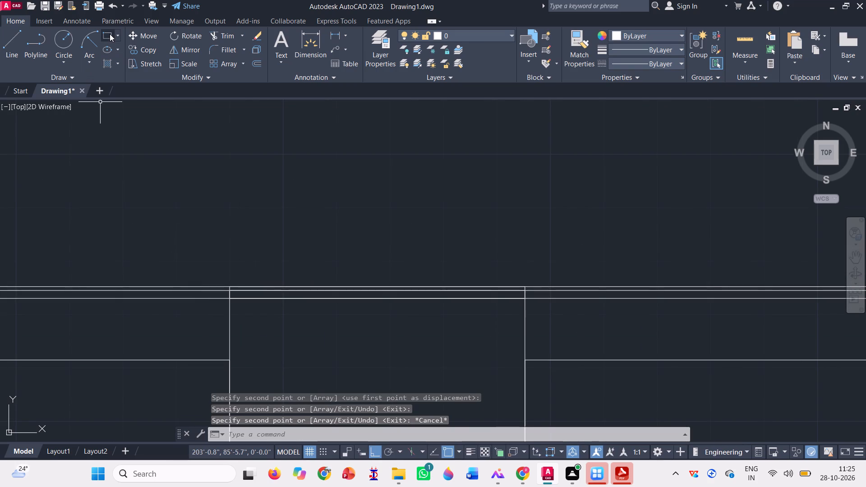
pyautogui.click(110, 34)
pyautogui.scroll(3, 217, 292)
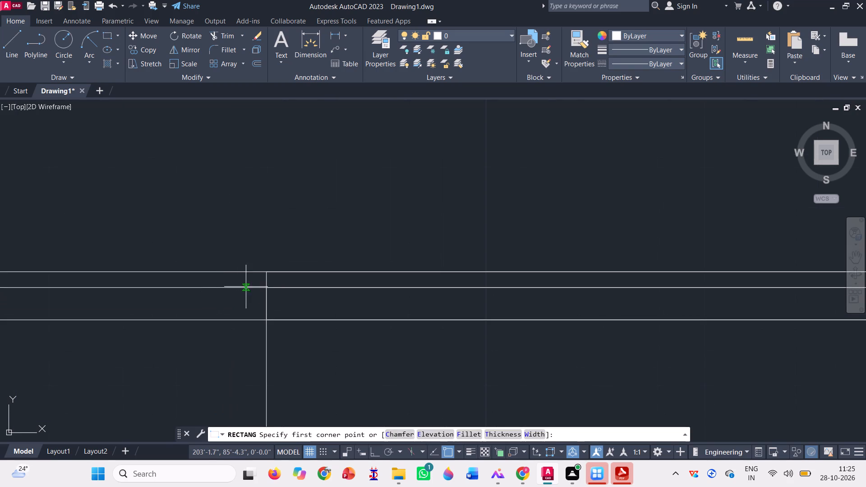
pyautogui.click(250, 289)
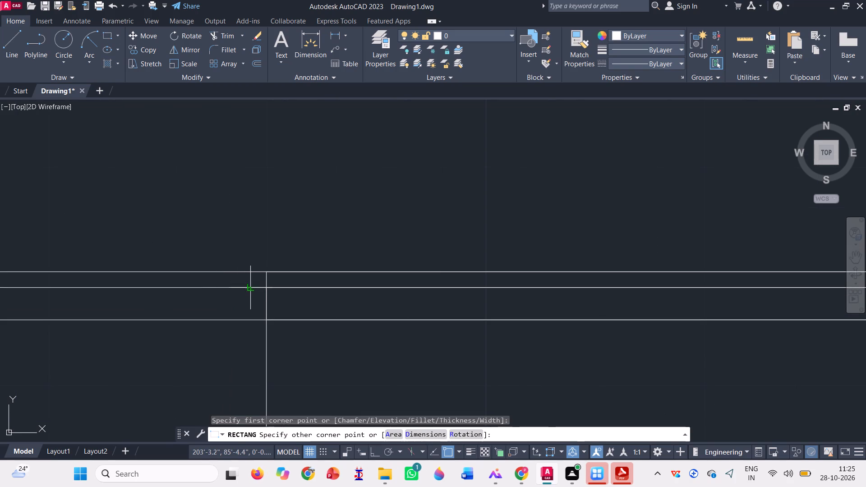
pyautogui.scroll(-4, 224, 269)
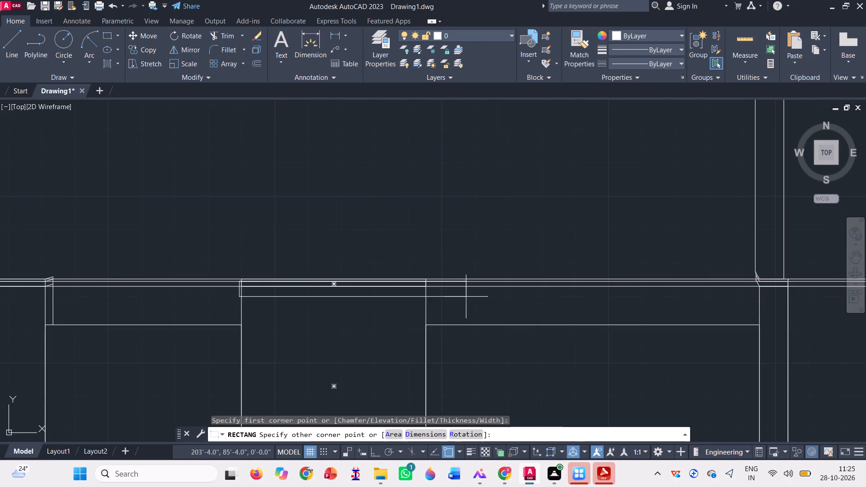
pyautogui.scroll(3, 447, 295)
pyautogui.scroll(3, 374, 253)
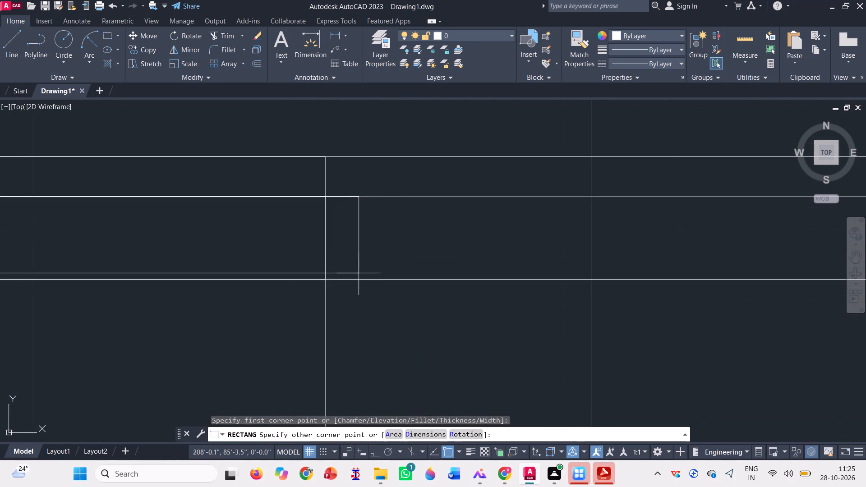
pyautogui.click(360, 280)
pyautogui.scroll(-3, 447, 315)
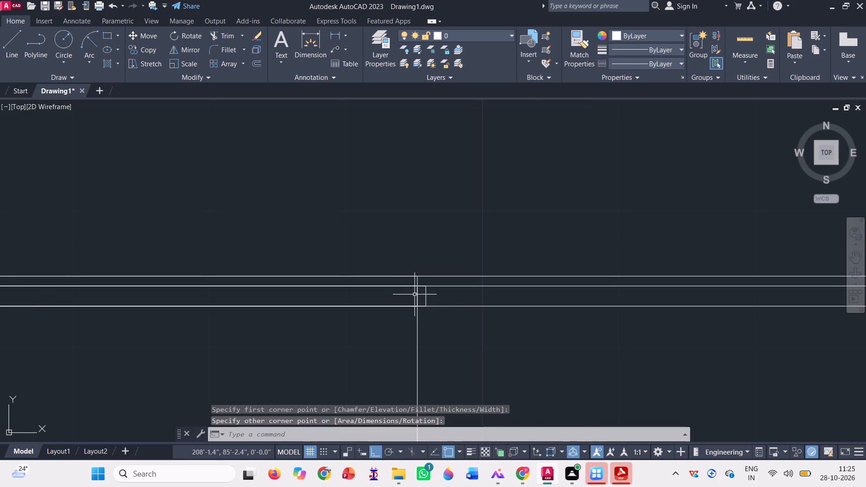
# Delete the cap's earlier narrow rectangle that is flush with the central rectangle's sides.
pyautogui.click(417, 295)
pyautogui.scroll(-2, 417, 295)
pyautogui.press('Delete')
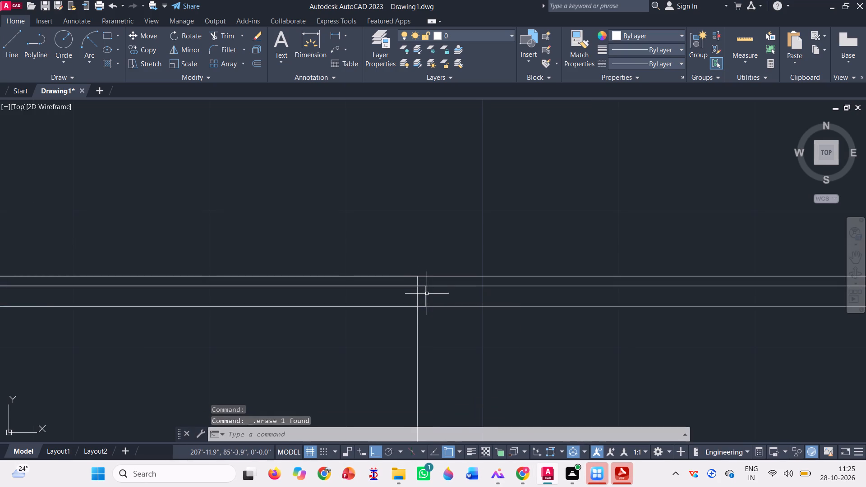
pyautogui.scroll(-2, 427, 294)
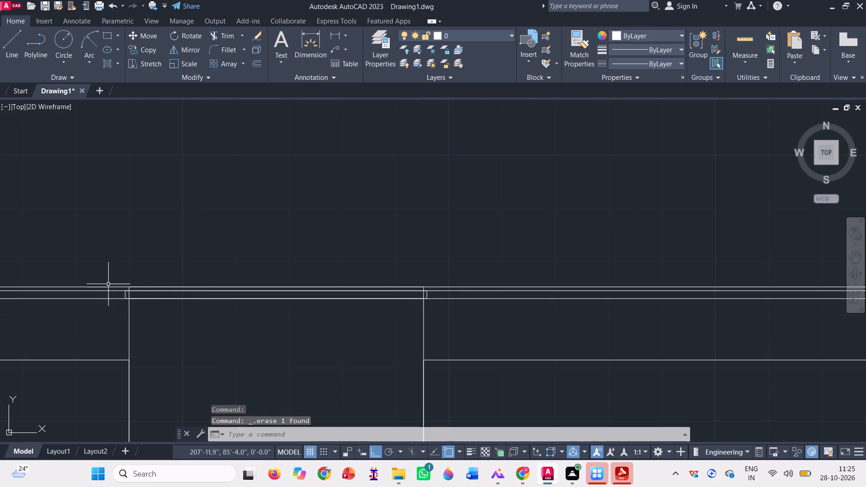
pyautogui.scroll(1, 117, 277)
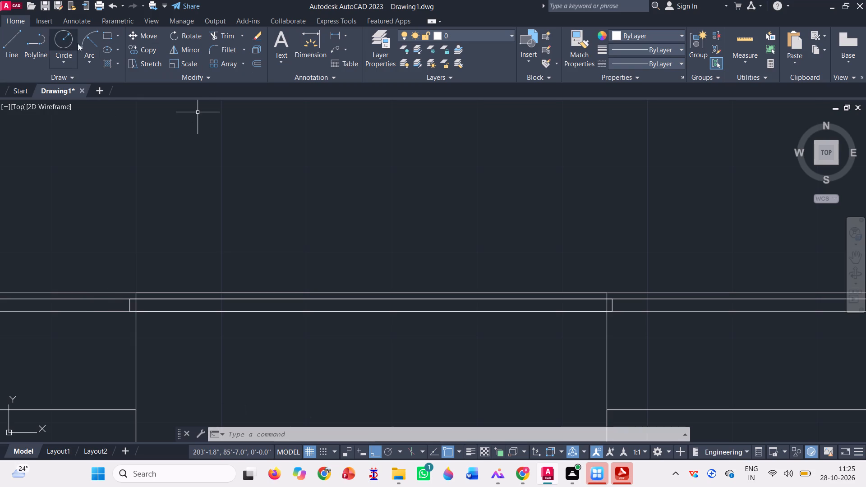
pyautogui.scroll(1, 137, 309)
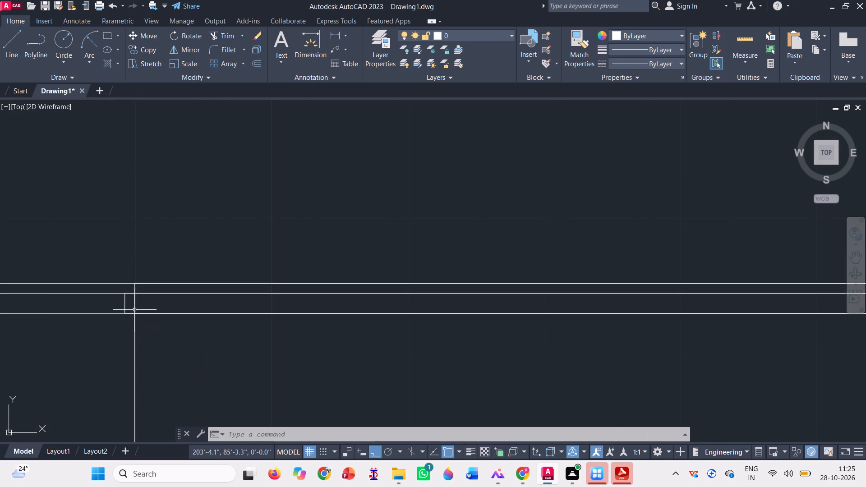
# Draw a short vertical guide line just outside the narrow cap rectangle's left end, crossing the top construction line.
pyautogui.press('l')
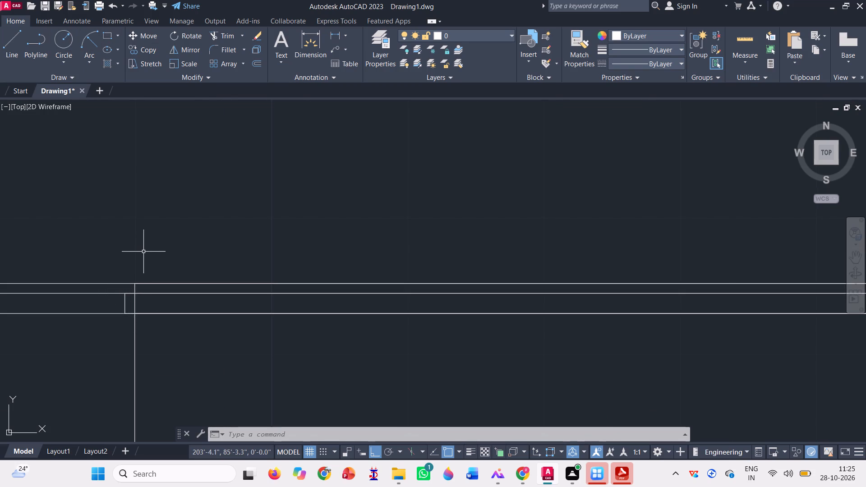
pyautogui.press('Return')
pyautogui.scroll(1, 103, 294)
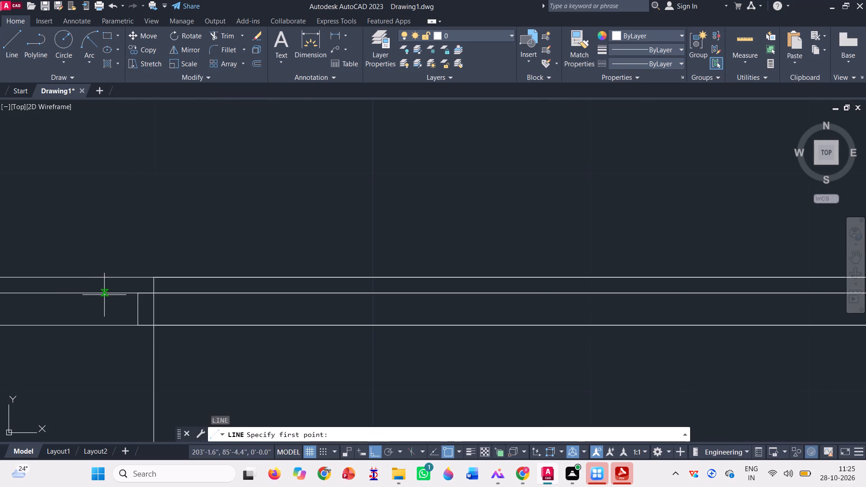
pyautogui.scroll(3, 119, 293)
pyautogui.click(149, 303)
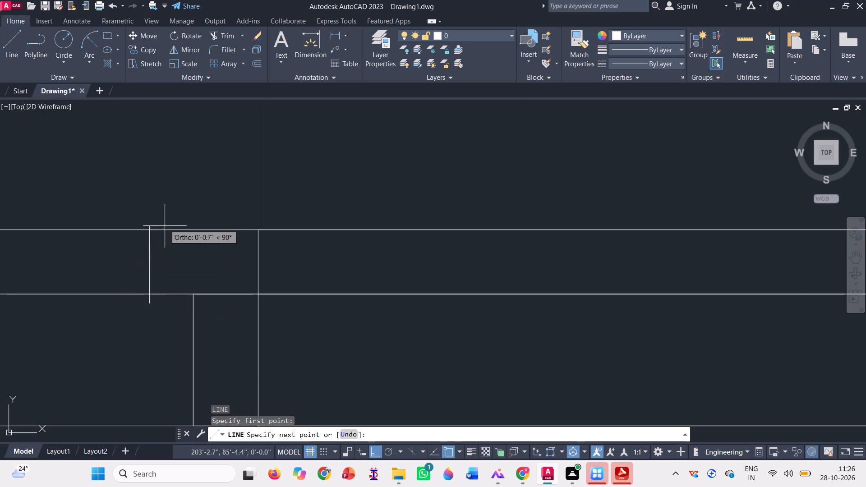
pyautogui.click(159, 193)
pyautogui.scroll(-2, 119, 274)
pyautogui.press('Escape')
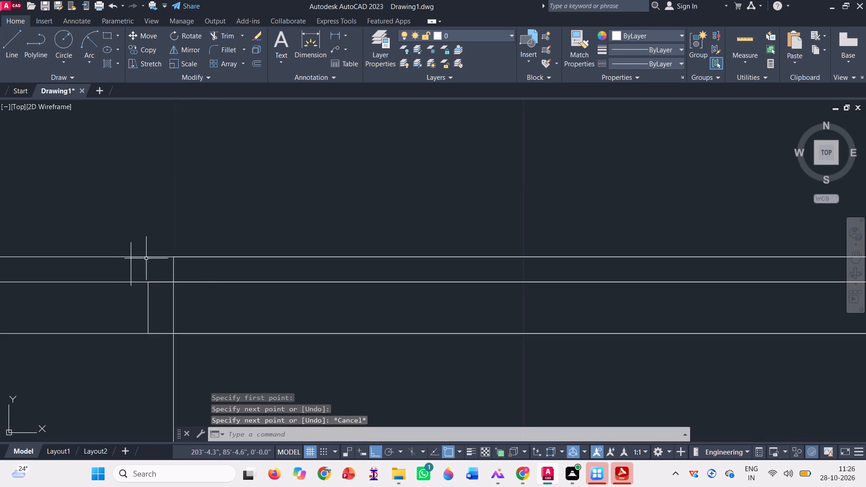
pyautogui.scroll(-1, 133, 249)
# Mirror the short vertical guide line about the central rectangle's vertical centreline, keeping the original.
pyautogui.click(184, 53)
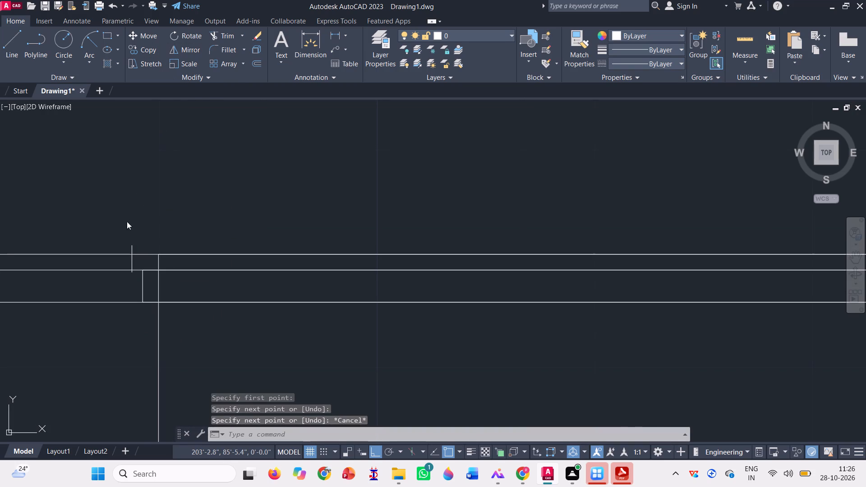
pyautogui.scroll(2, 128, 265)
pyautogui.click(140, 260)
pyautogui.click(123, 253)
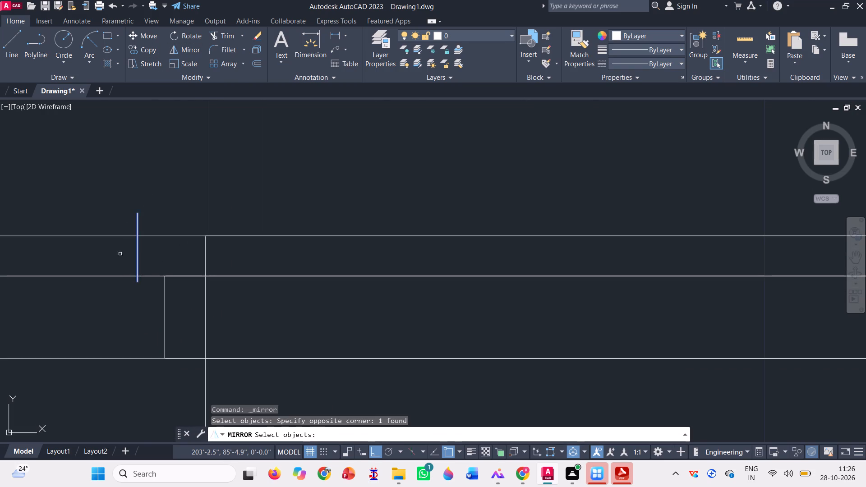
pyautogui.scroll(-3, 118, 257)
pyautogui.scroll(-2, 319, 220)
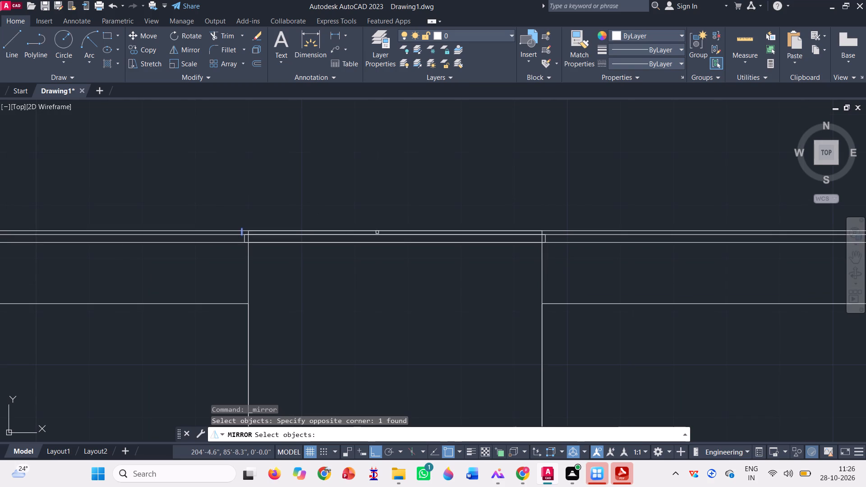
pyautogui.scroll(-1, 377, 232)
pyautogui.press('space')
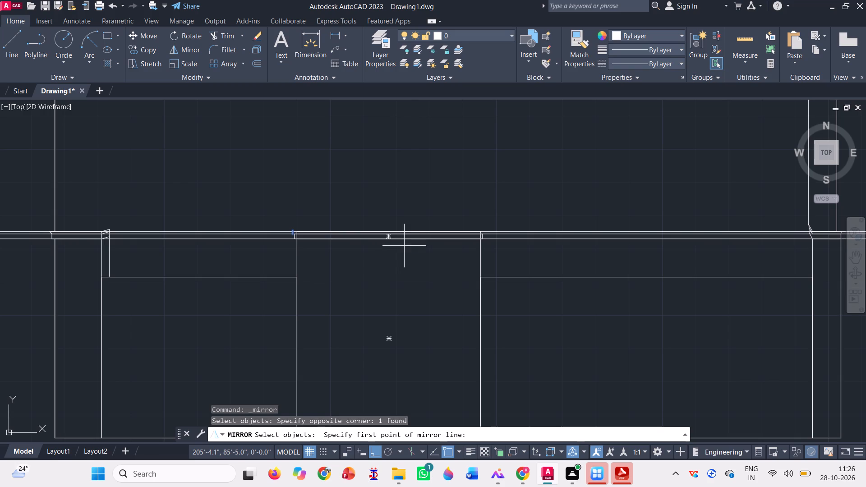
pyautogui.click(388, 239)
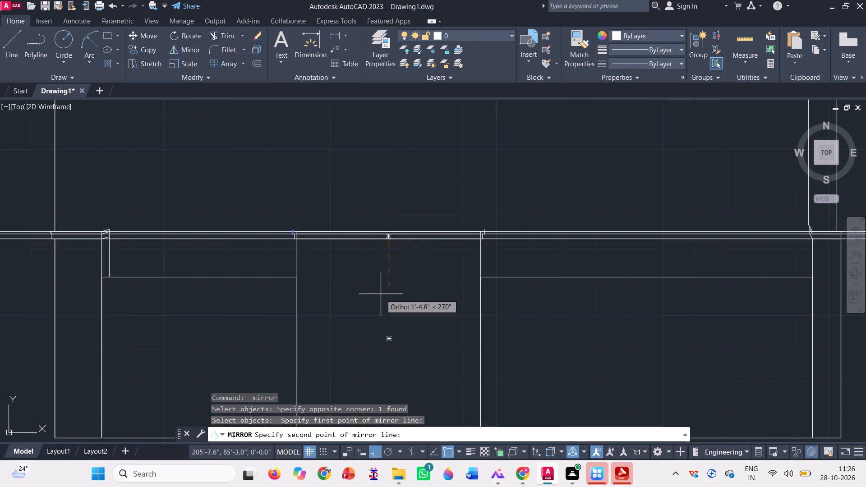
pyautogui.click(381, 294)
pyautogui.press('space')
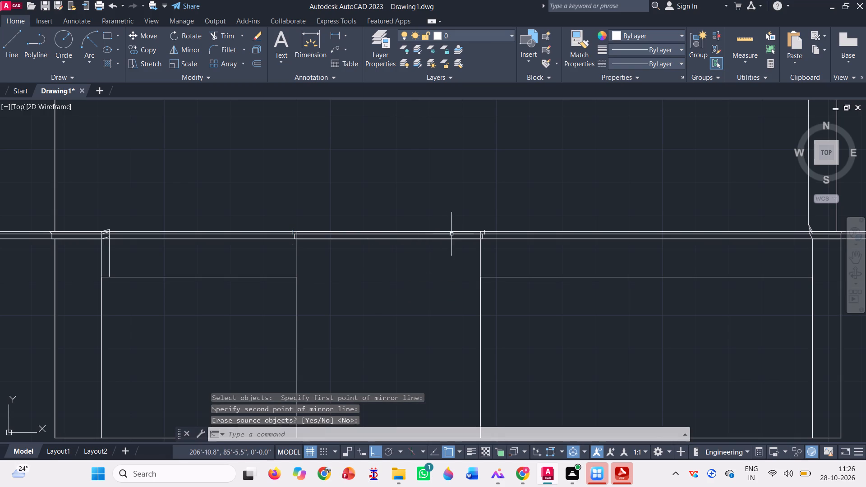
# Draw a start-end-radius arc from the narrow rectangle's upper-left corner to where the left guide line crosses the top construction line.
pyautogui.scroll(2, 451, 234)
pyautogui.scroll(-1, 411, 245)
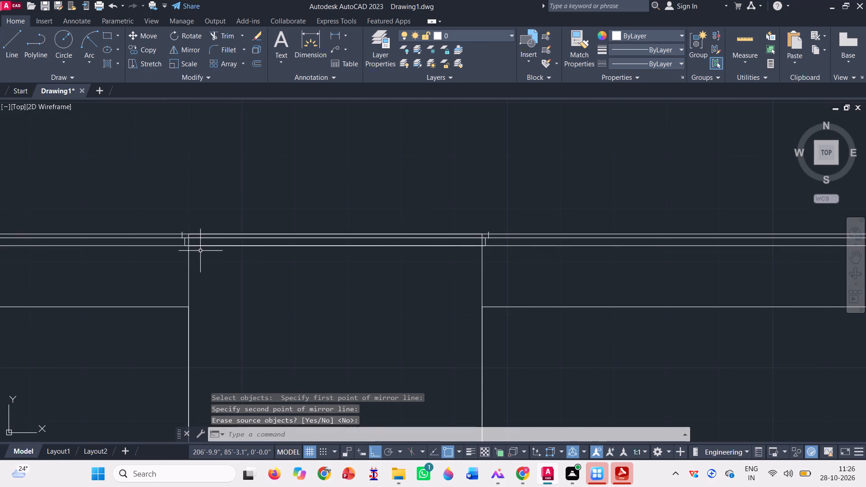
pyautogui.scroll(1, 200, 251)
pyautogui.click(94, 36)
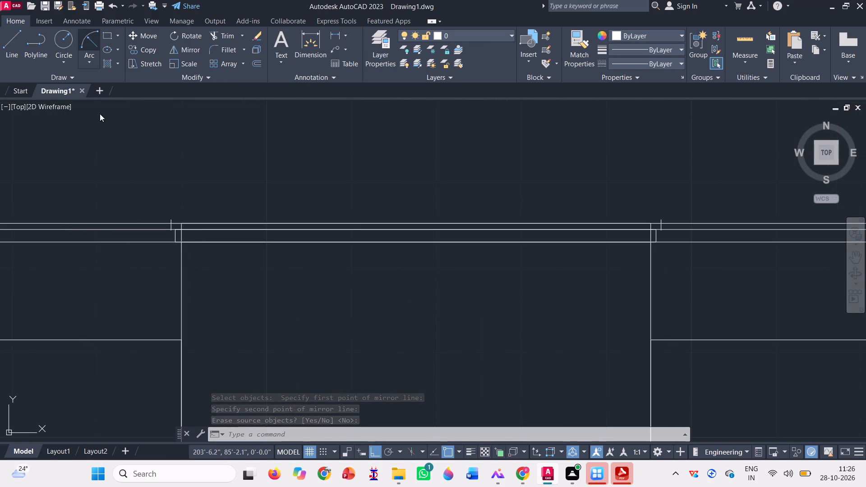
pyautogui.scroll(2, 189, 238)
pyautogui.scroll(1, 151, 213)
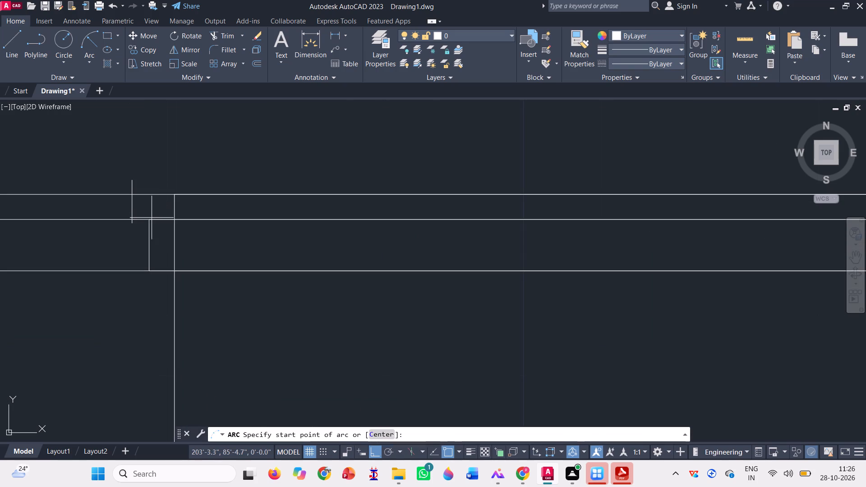
pyautogui.click(151, 219)
pyautogui.click(132, 193)
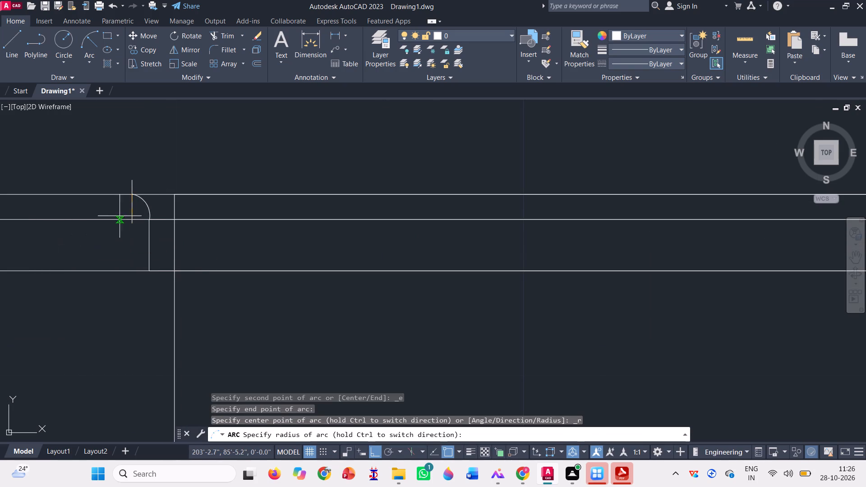
pyautogui.scroll(3, 123, 214)
pyautogui.click(60, 290)
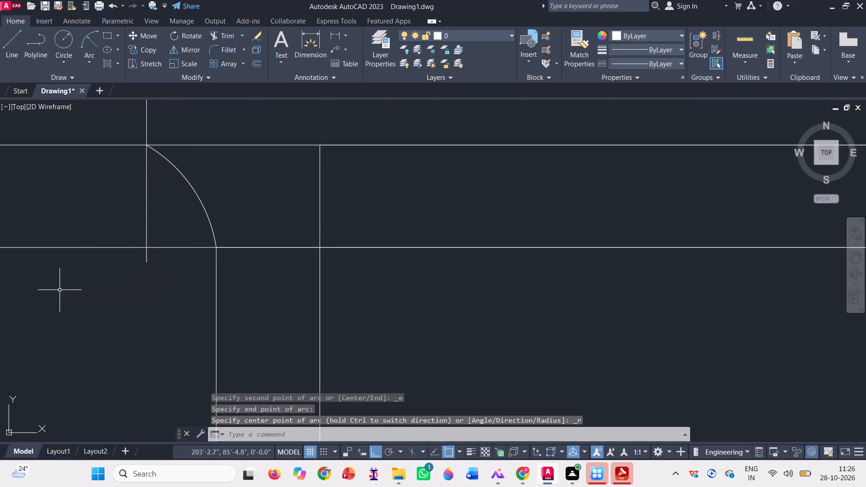
# Mirror the cap's left arc about the central rectangle's vertical centreline, keeping the original.
pyautogui.scroll(-5, 130, 186)
pyautogui.scroll(3, 130, 188)
pyautogui.click(134, 185)
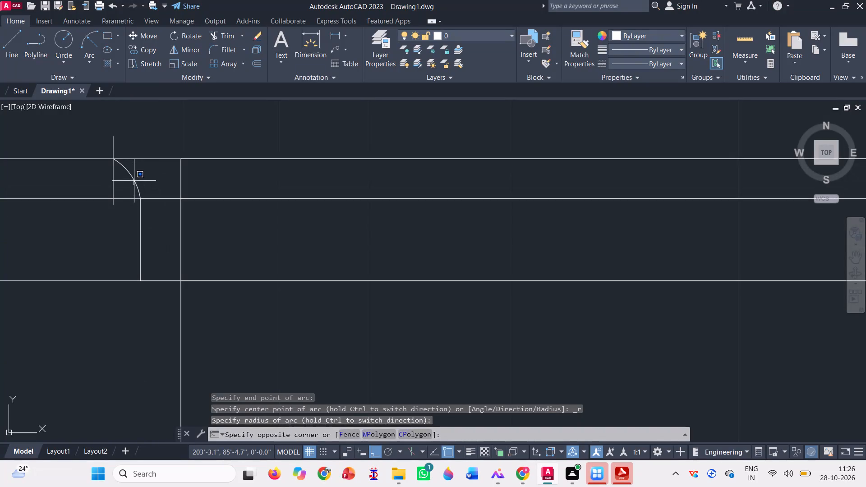
pyautogui.click(132, 175)
pyautogui.scroll(-3, 206, 209)
pyautogui.scroll(-2, 253, 188)
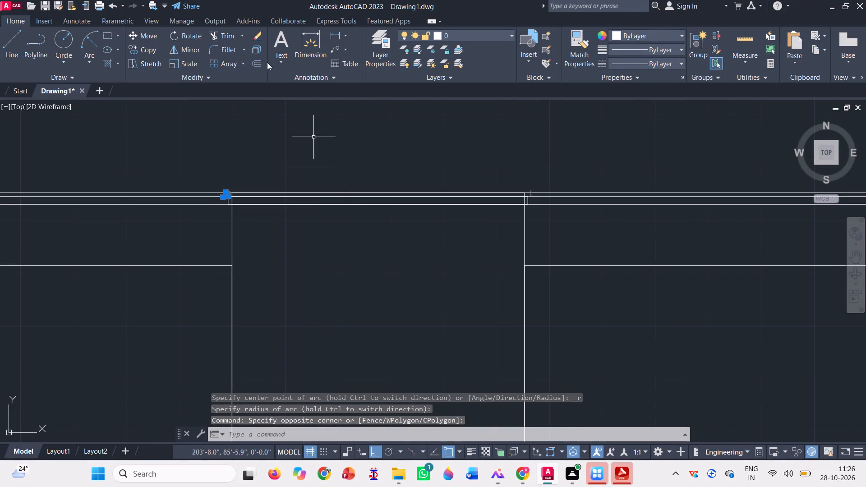
pyautogui.click(179, 50)
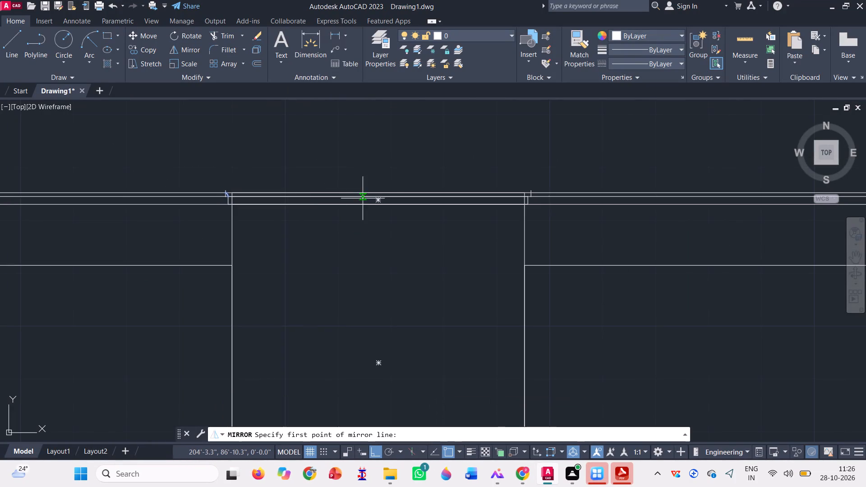
pyautogui.click(378, 196)
pyautogui.click(370, 277)
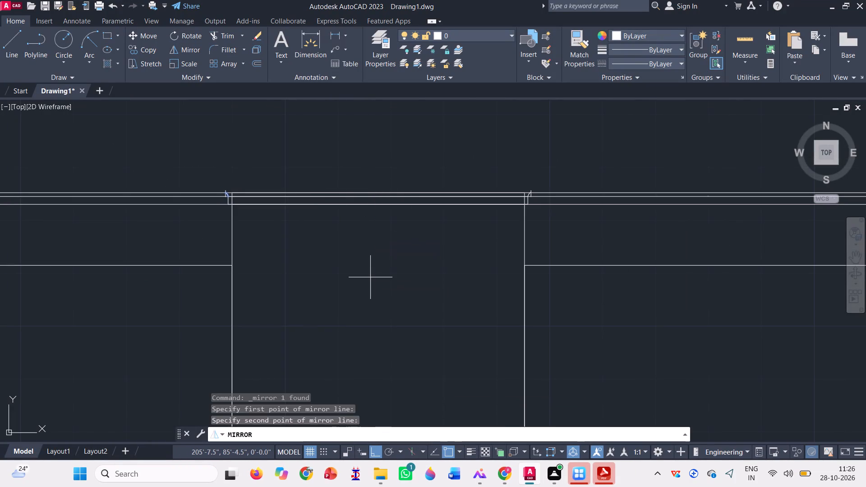
pyautogui.press('space')
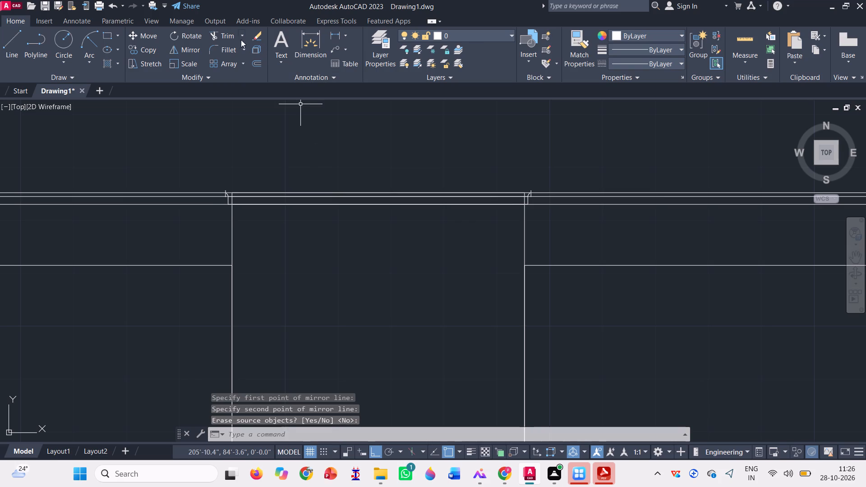
# Delete both short vertical guide lines and the three horizontal construction lines through the cap.
pyautogui.scroll(4, 205, 189)
pyautogui.scroll(2, 350, 202)
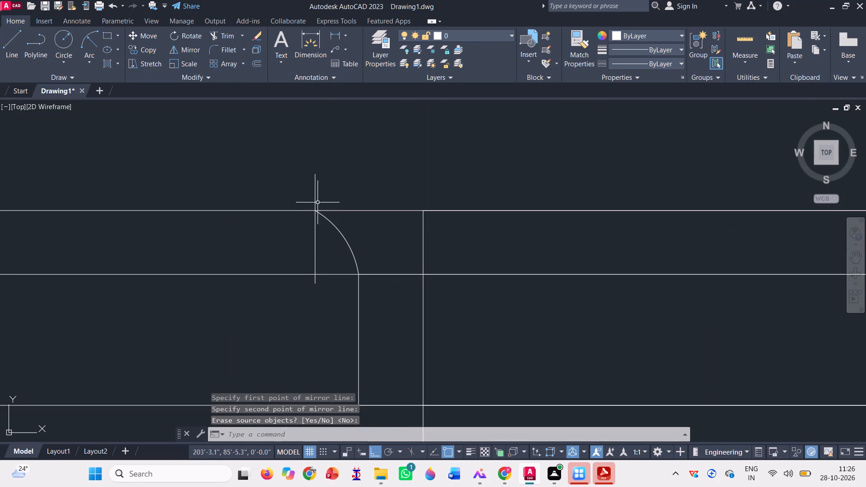
pyautogui.click(316, 196)
pyautogui.scroll(-4, 235, 195)
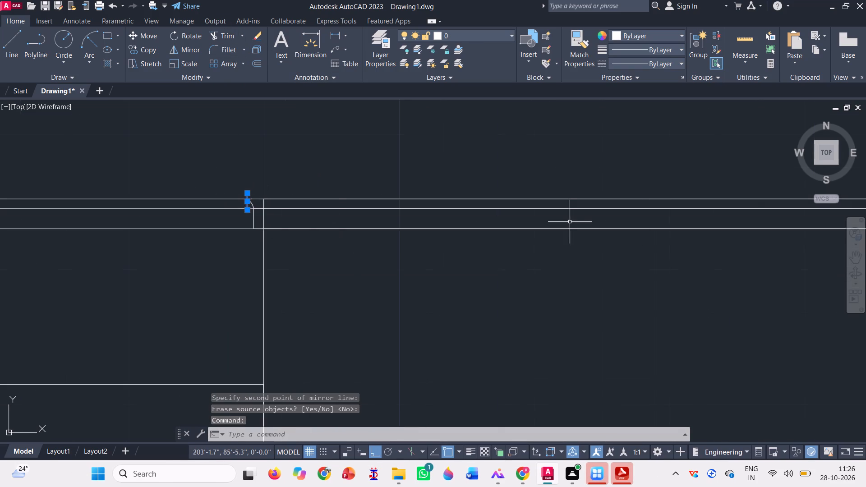
pyautogui.scroll(-1, 309, 214)
pyautogui.scroll(3, 791, 190)
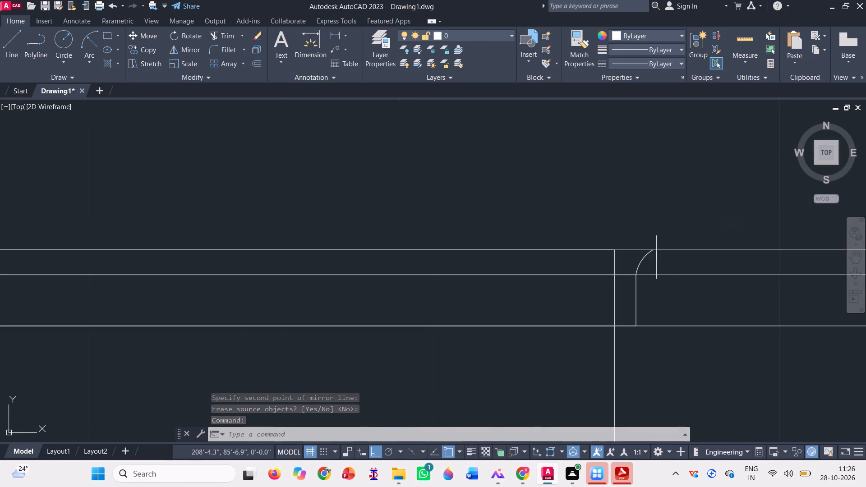
pyautogui.click(654, 263)
pyautogui.click(669, 264)
pyautogui.click(656, 274)
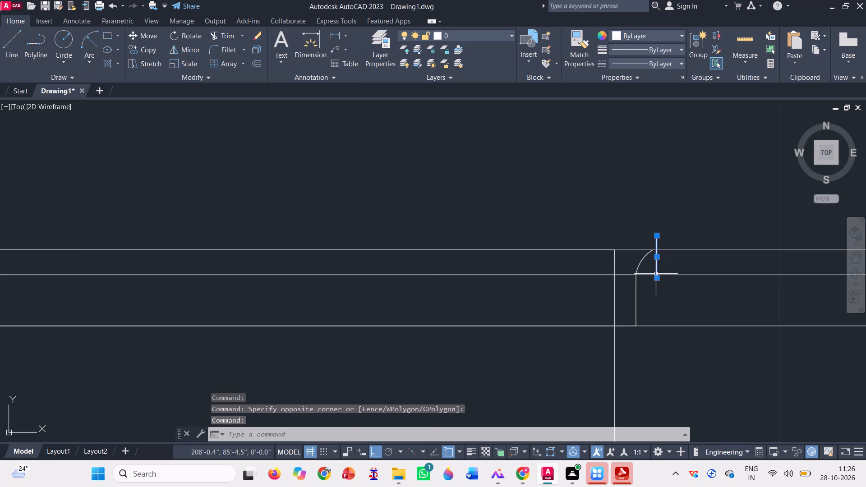
pyautogui.scroll(-4, 585, 233)
pyautogui.click(668, 263)
pyautogui.click(645, 212)
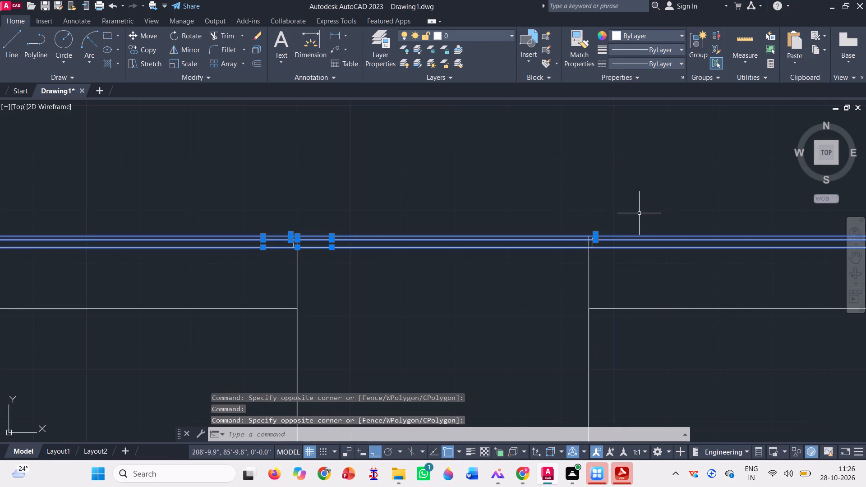
pyautogui.press('Delete')
# Extend the cap's top line at both ends to meet the outer tips of the left and right arcs.
pyautogui.scroll(1, 446, 249)
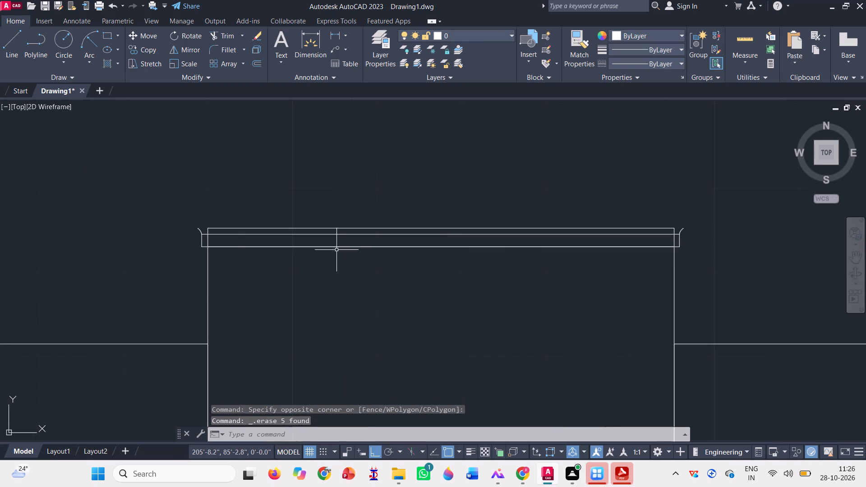
pyautogui.click(242, 37)
pyautogui.click(239, 78)
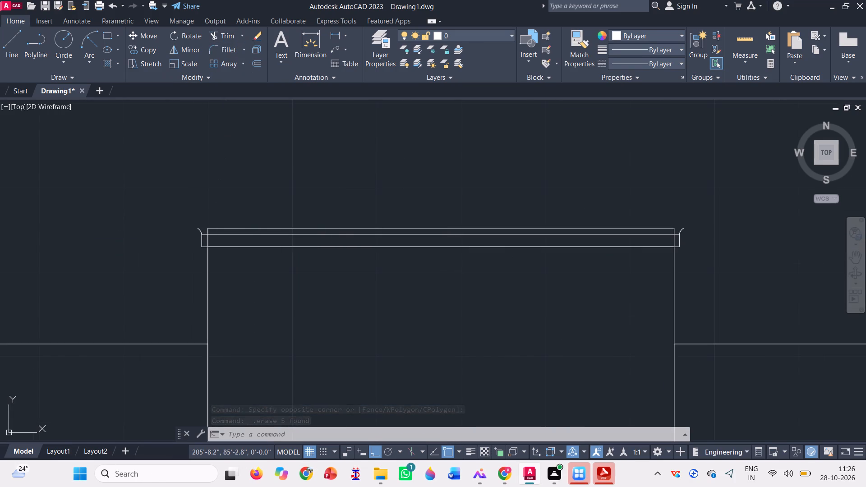
pyautogui.scroll(2, 215, 241)
pyautogui.click(216, 214)
pyautogui.click(212, 186)
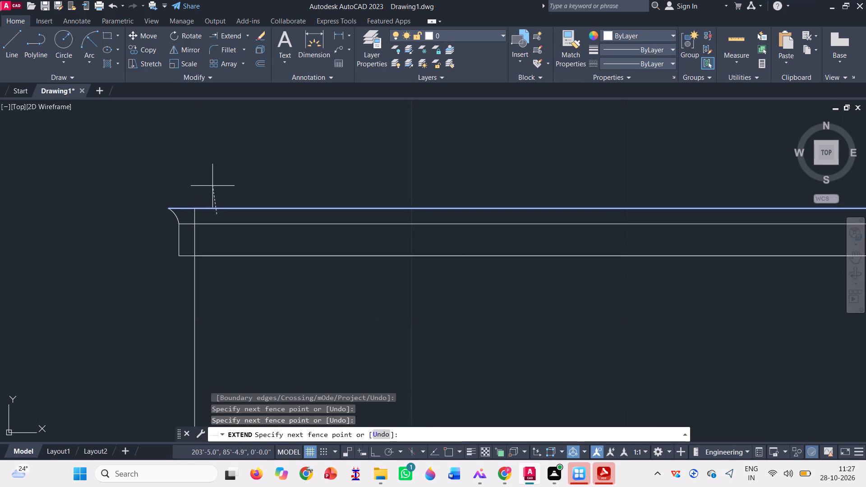
pyautogui.scroll(-2, 175, 208)
pyautogui.scroll(2, 655, 198)
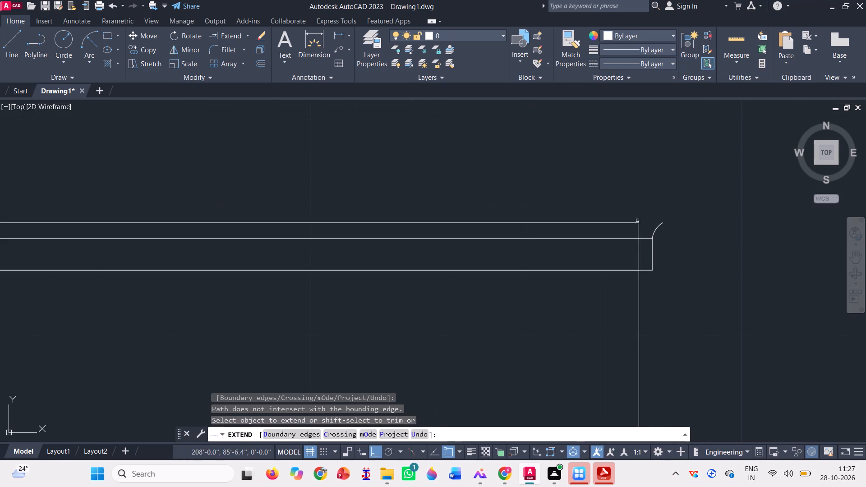
pyautogui.click(623, 229)
pyautogui.click(623, 196)
pyautogui.scroll(-3, 599, 227)
pyautogui.press('space')
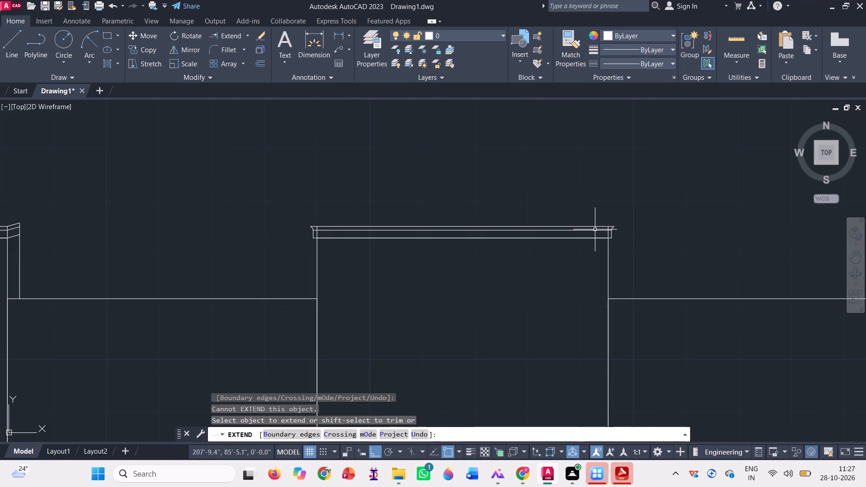
# Trim away the central rectangle's left side line where it runs up through the moulded cap.
pyautogui.click(244, 39)
pyautogui.click(249, 38)
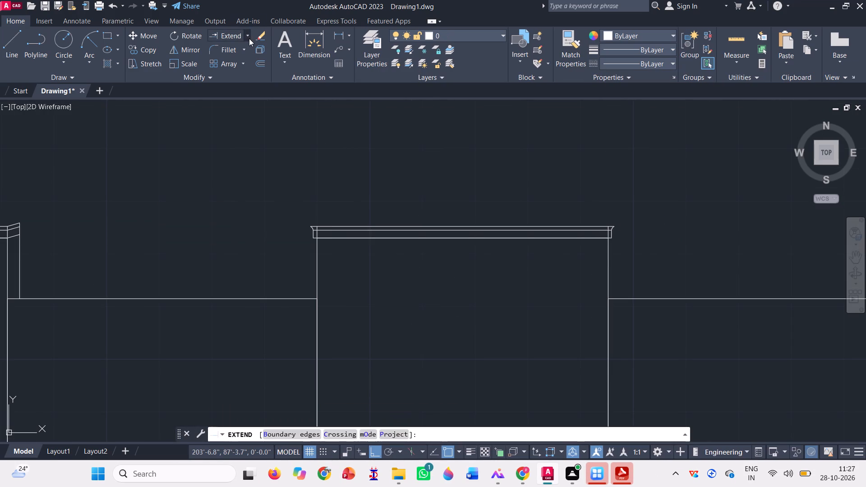
pyautogui.click(245, 54)
pyautogui.scroll(3, 314, 233)
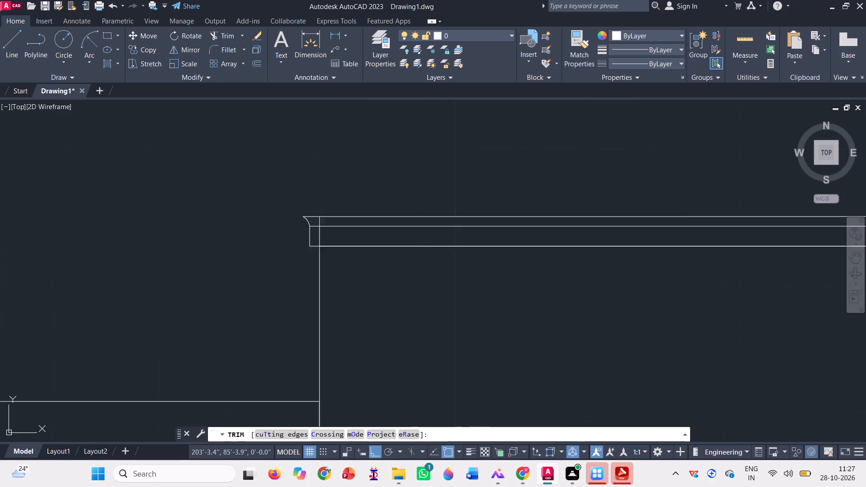
pyautogui.scroll(2, 317, 230)
pyautogui.click(317, 230)
pyautogui.click(367, 240)
pyautogui.click(320, 187)
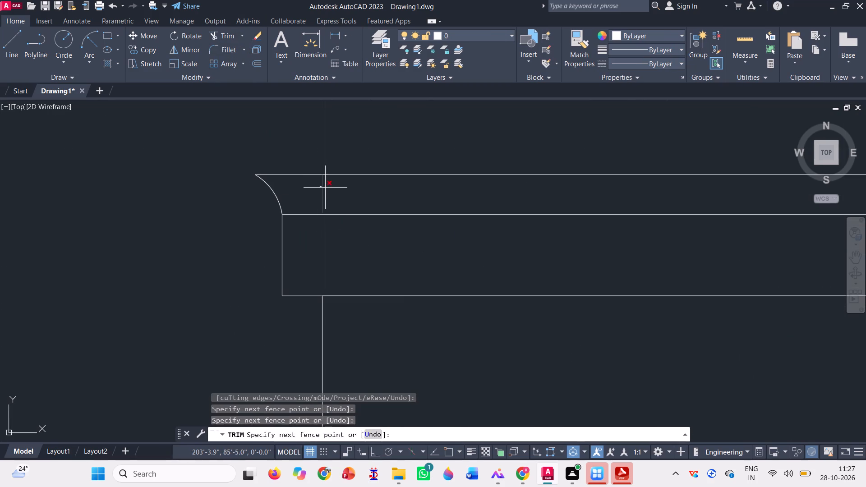
pyautogui.click(325, 188)
pyautogui.scroll(-3, 282, 198)
pyautogui.scroll(-2, 262, 156)
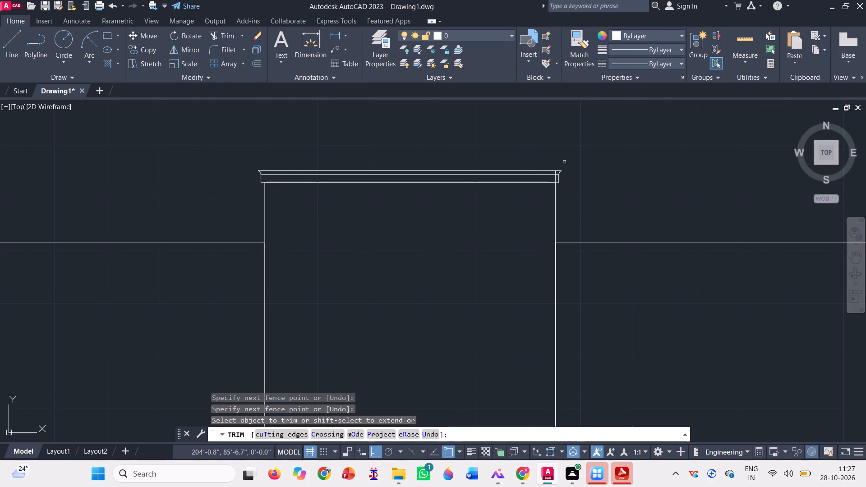
# Trim away the central rectangle's right side line where it runs up through the moulded cap.
pyautogui.scroll(6, 556, 167)
pyautogui.click(535, 162)
pyautogui.click(511, 153)
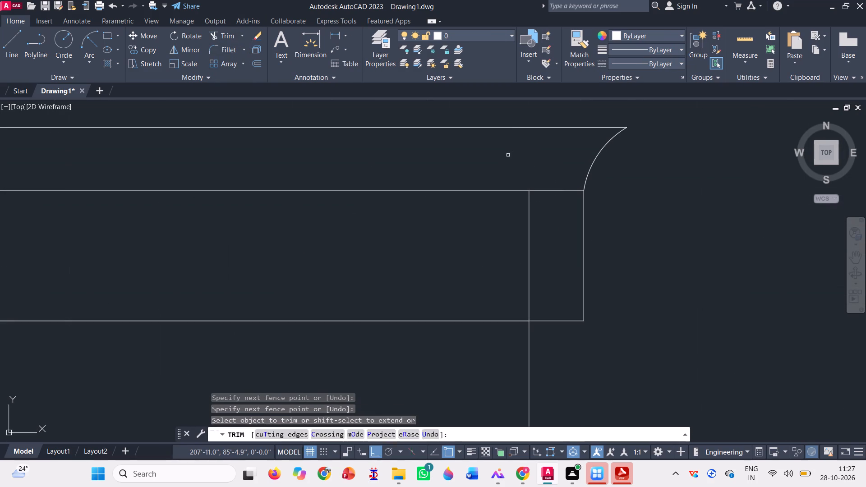
pyautogui.click(543, 229)
pyautogui.click(446, 220)
pyautogui.scroll(-6, 474, 234)
pyautogui.scroll(-1, 514, 239)
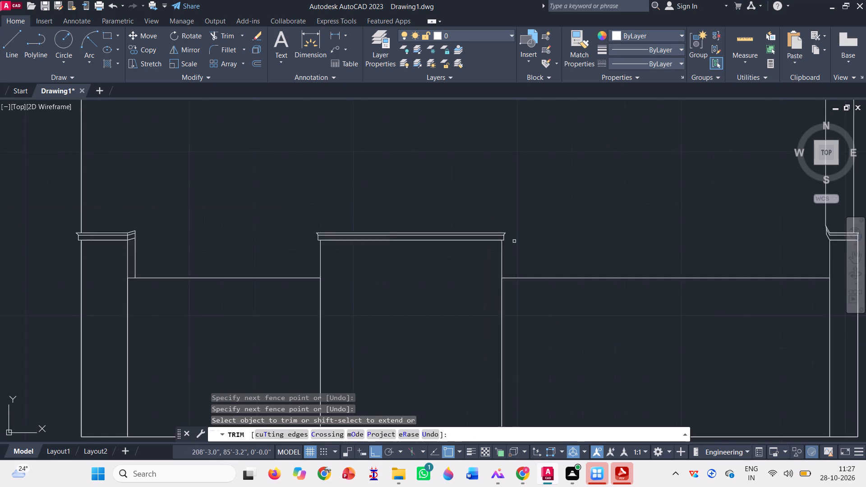
pyautogui.scroll(-1, 514, 242)
pyautogui.press('Escape')
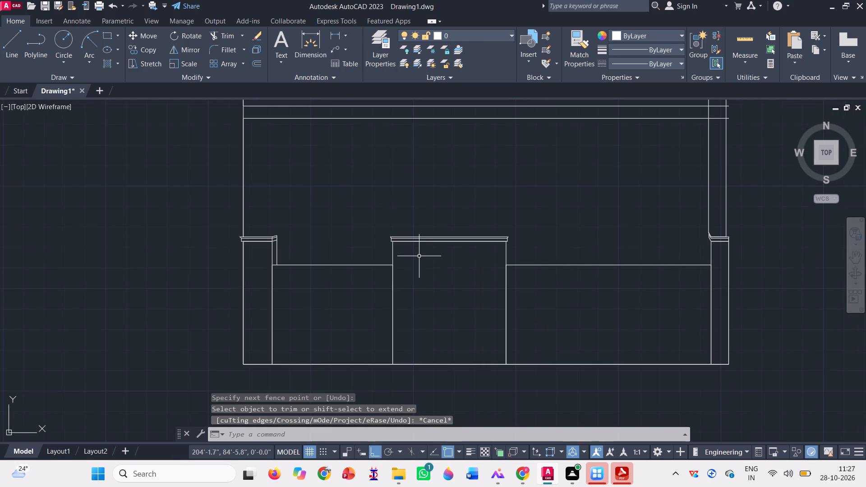
# Draw a wide rectangle from the lower-left panel's top line to a point above the central rectangle's cap, overlapping the cap.
pyautogui.scroll(-1, 418, 256)
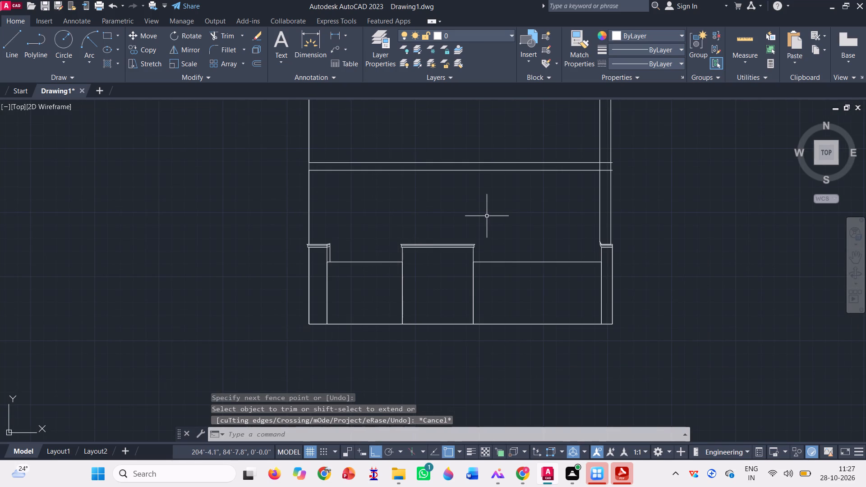
pyautogui.scroll(1, 488, 214)
pyautogui.click(108, 37)
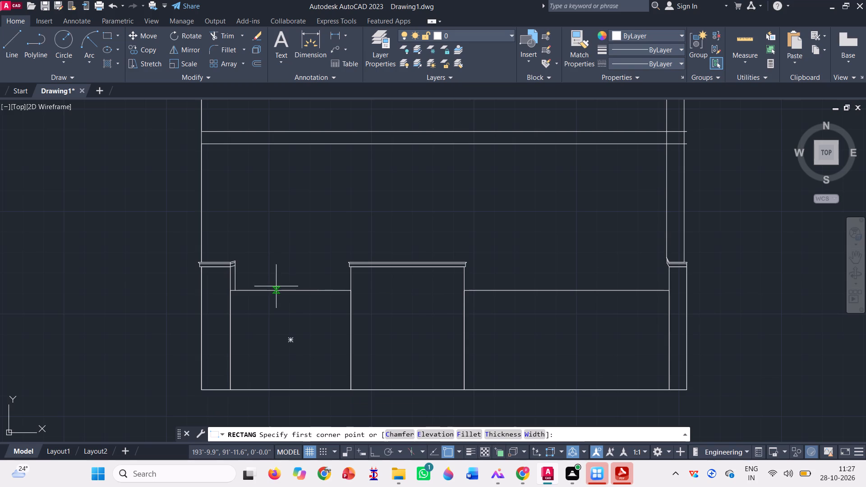
pyautogui.moveTo(272, 287); pyautogui.dragTo(271, 291)
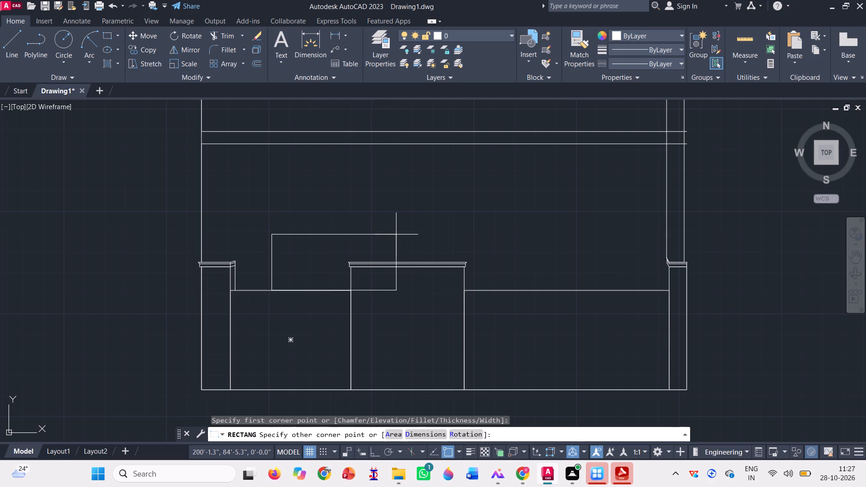
pyautogui.click(426, 233)
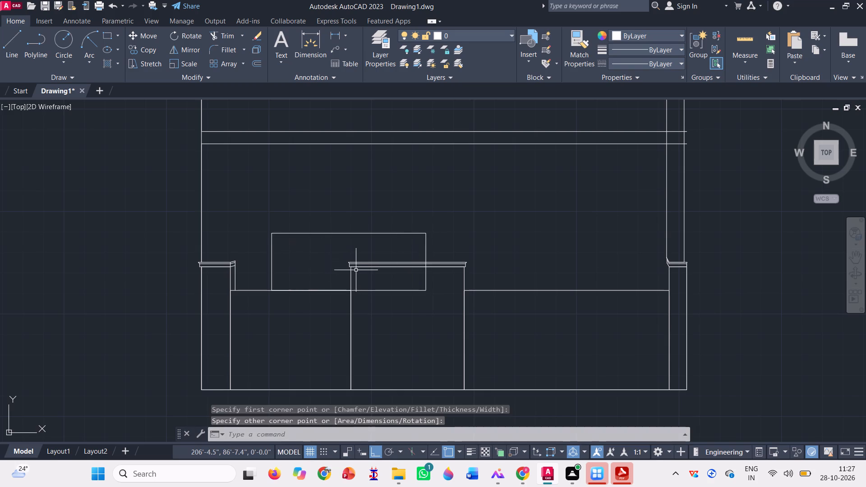
# Trim the new rectangle's portions inside the central rectangle and its cap so it ends at the cap's top line.
pyautogui.click(212, 32)
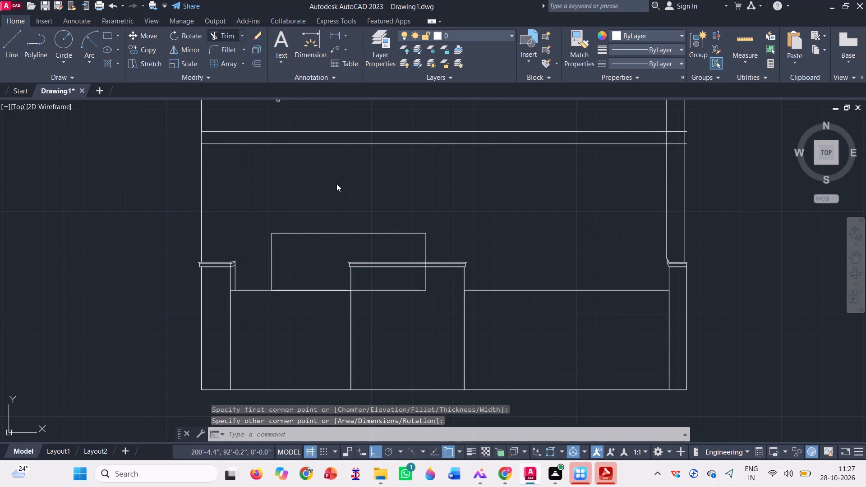
pyautogui.click(399, 309)
pyautogui.click(432, 283)
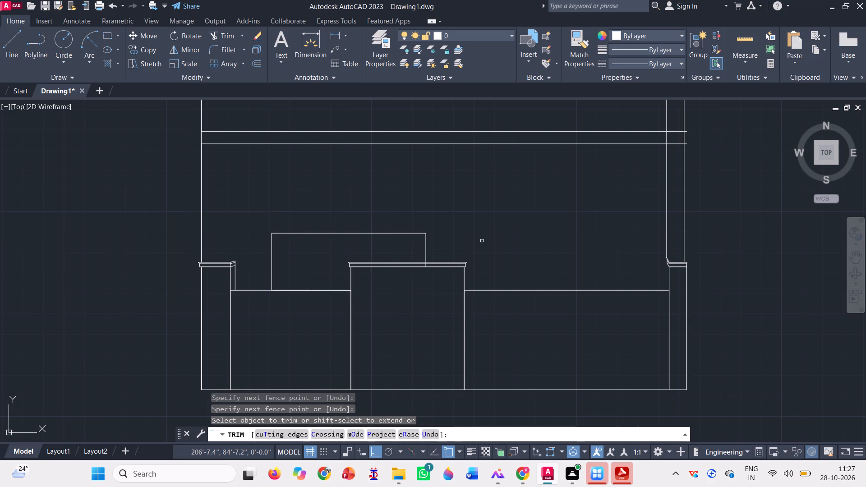
pyautogui.scroll(1, 476, 243)
pyautogui.scroll(3, 400, 277)
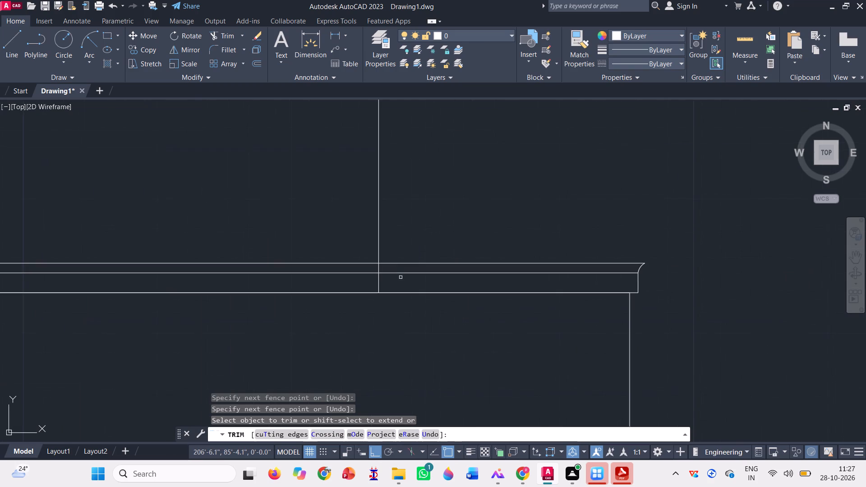
pyautogui.click(378, 291)
pyautogui.click(378, 267)
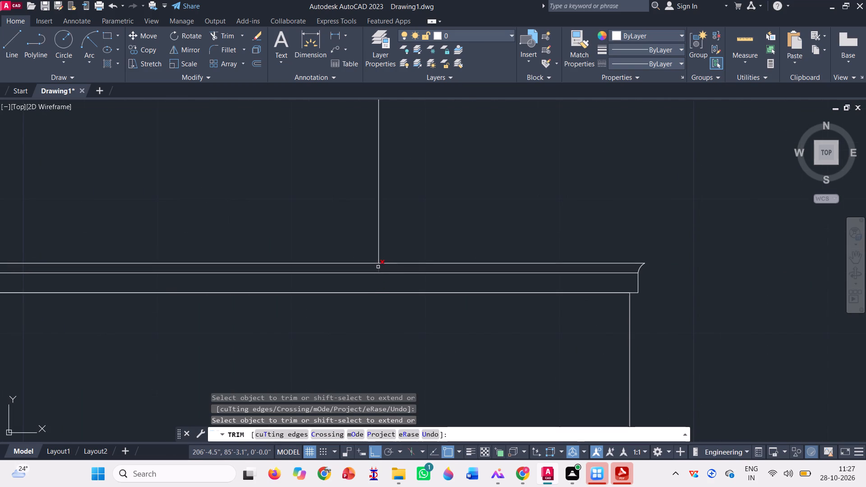
pyautogui.scroll(-5, 398, 278)
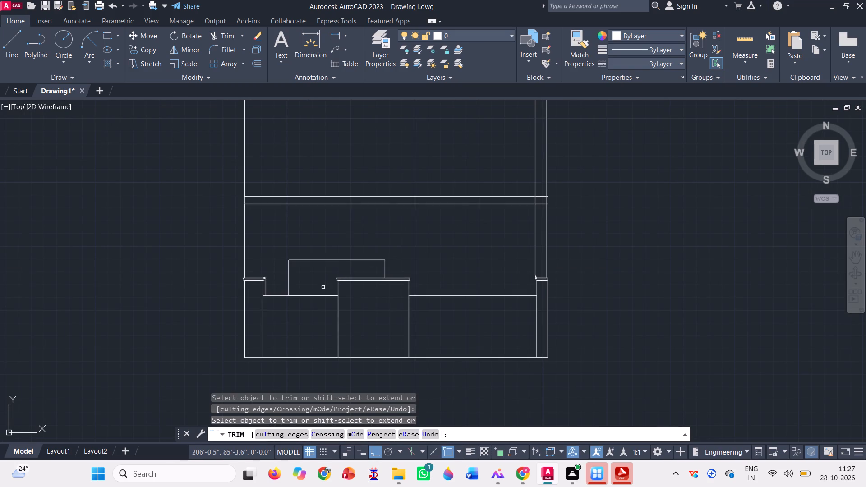
pyautogui.press('Escape')
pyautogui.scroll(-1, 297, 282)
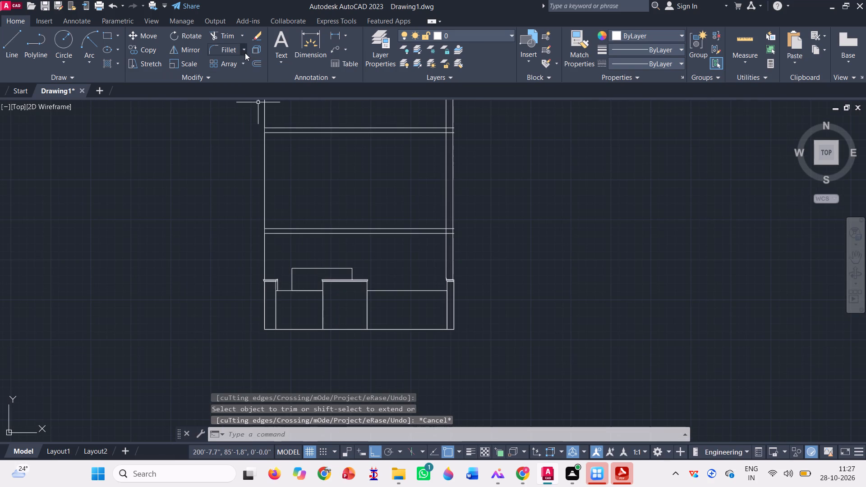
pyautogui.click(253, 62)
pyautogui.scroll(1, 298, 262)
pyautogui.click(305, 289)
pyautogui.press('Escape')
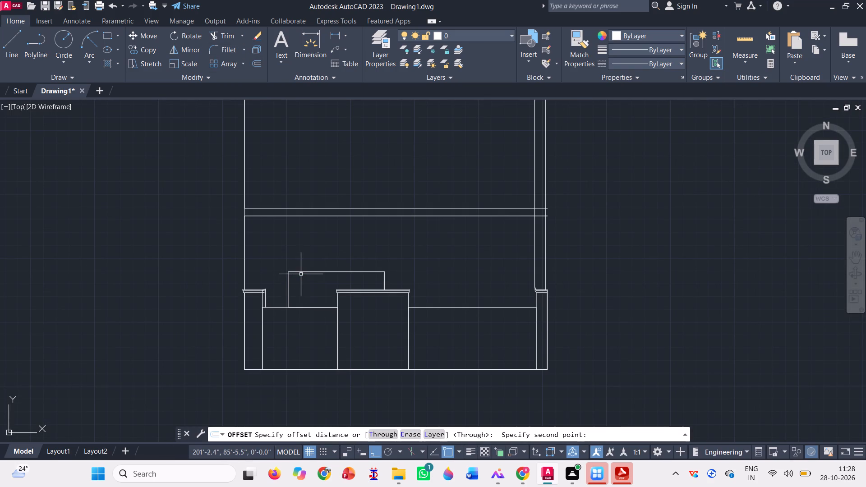
# Offset the trimmed wide rectangle outward by a narrow margin using the Through option.
pyautogui.click(259, 62)
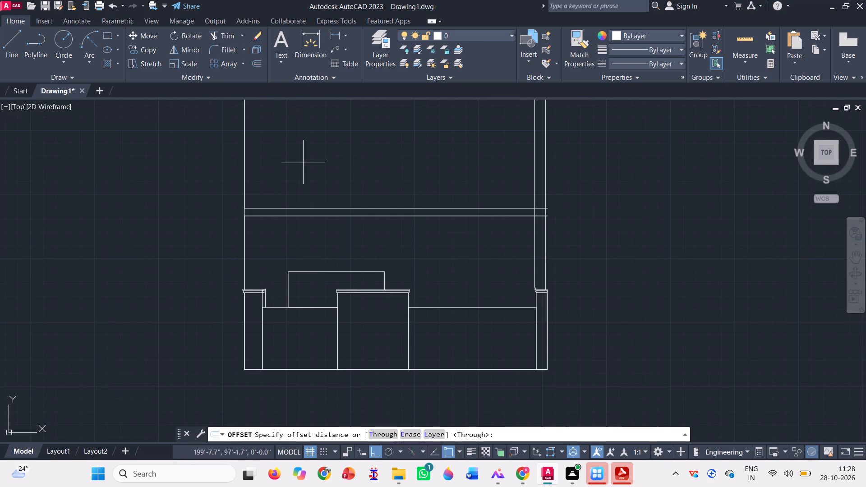
pyautogui.press('space')
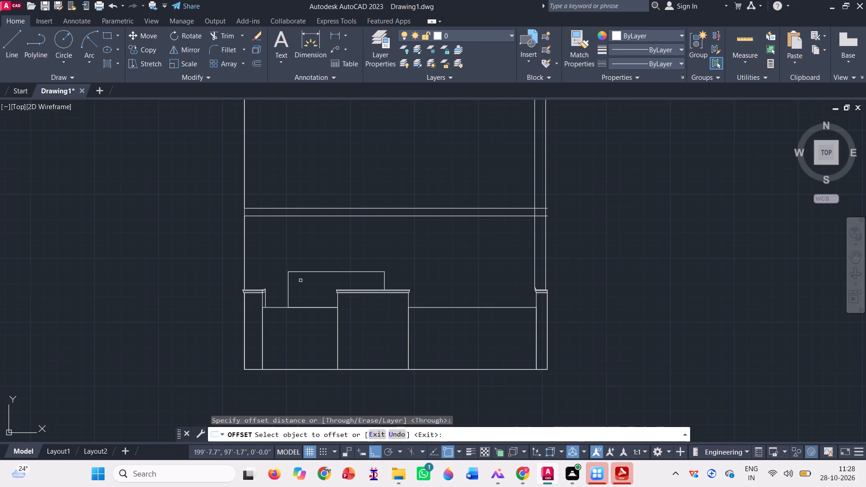
pyautogui.click(288, 277)
pyautogui.scroll(1, 288, 277)
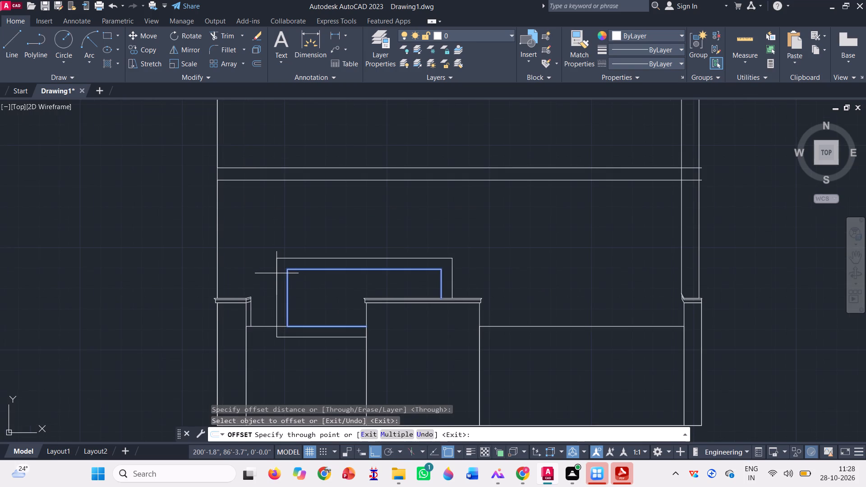
pyautogui.scroll(1, 275, 273)
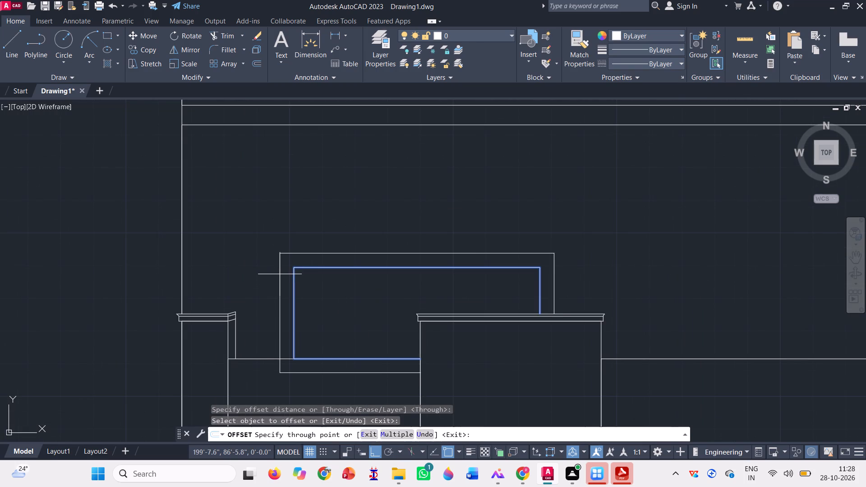
pyautogui.scroll(2, 280, 274)
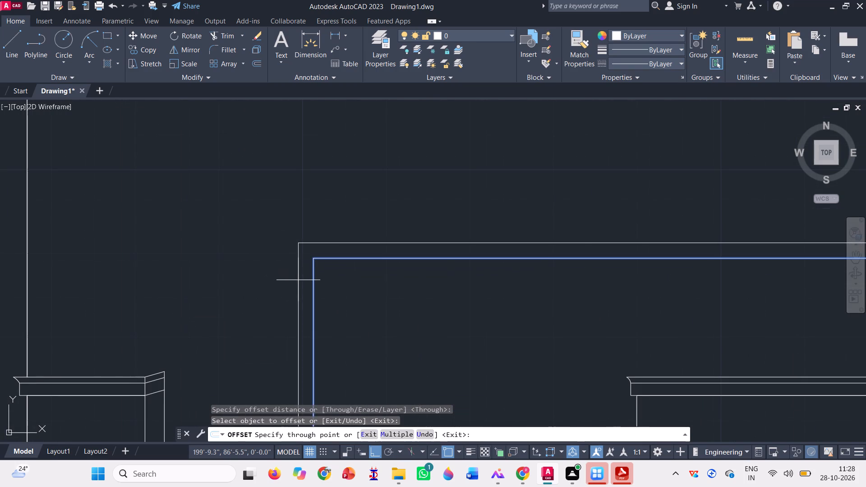
pyautogui.click(297, 277)
pyautogui.scroll(-3, 284, 237)
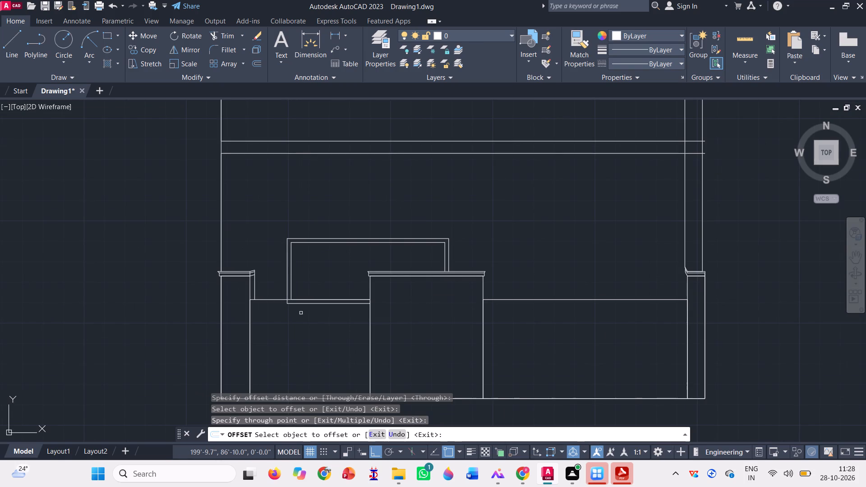
# Offset the outer outline outward once more, with a slightly narrower gap than the first offset.
pyautogui.scroll(1, 304, 247)
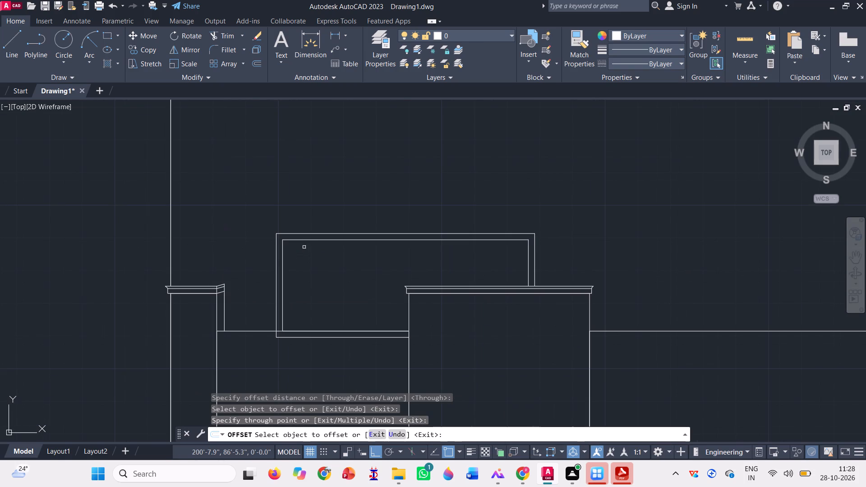
pyautogui.click(276, 254)
pyautogui.scroll(3, 262, 234)
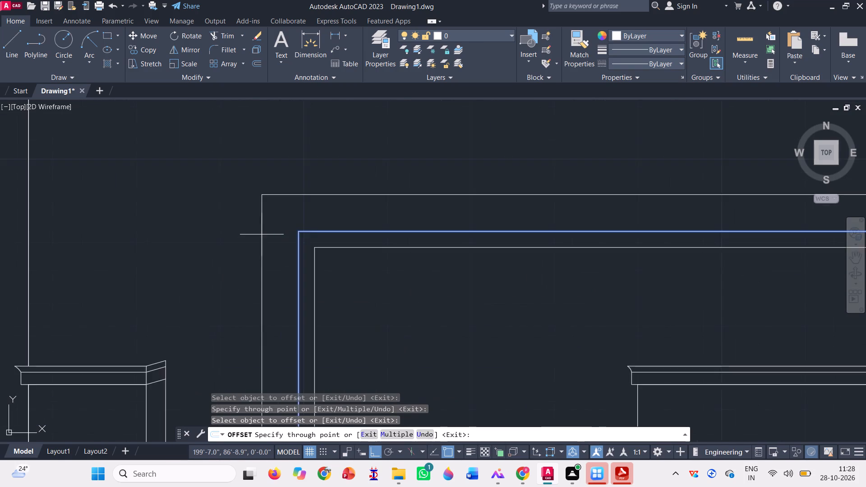
pyautogui.click(305, 258)
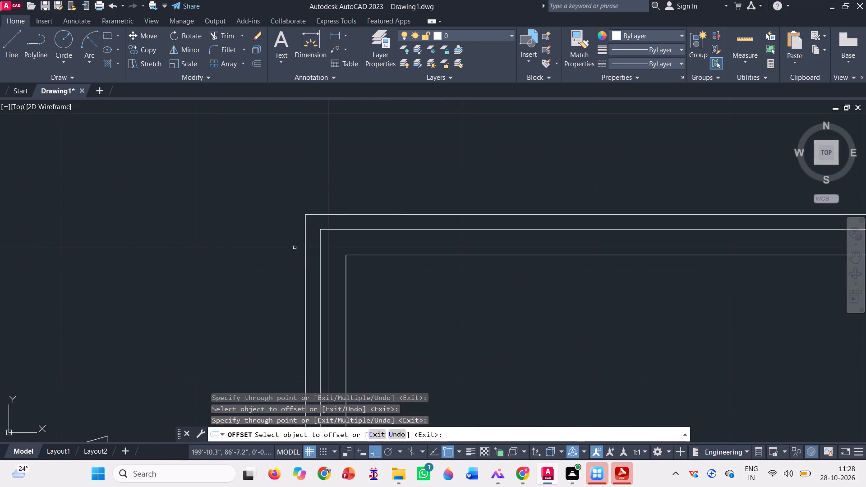
pyautogui.scroll(-4, 274, 219)
pyautogui.press('Escape')
# Trim off the parts of both offset outlines that fall below the lower-left panel's top line.
pyautogui.click(223, 35)
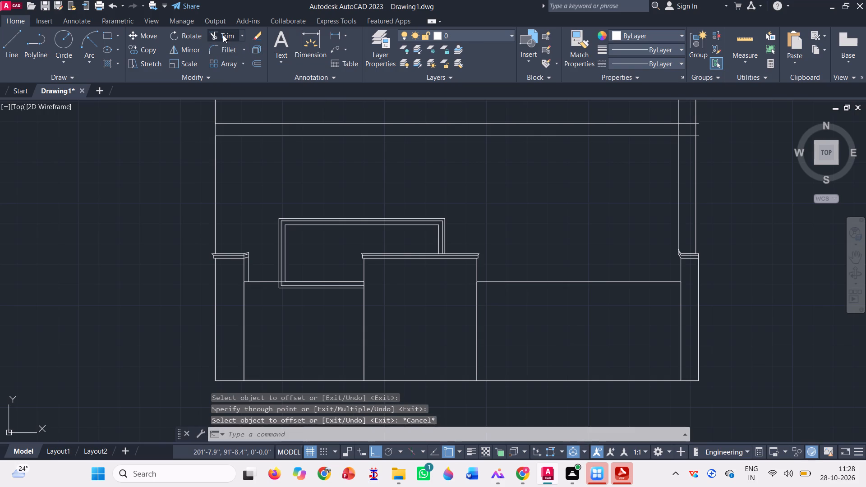
pyautogui.scroll(3, 299, 274)
pyautogui.click(211, 322)
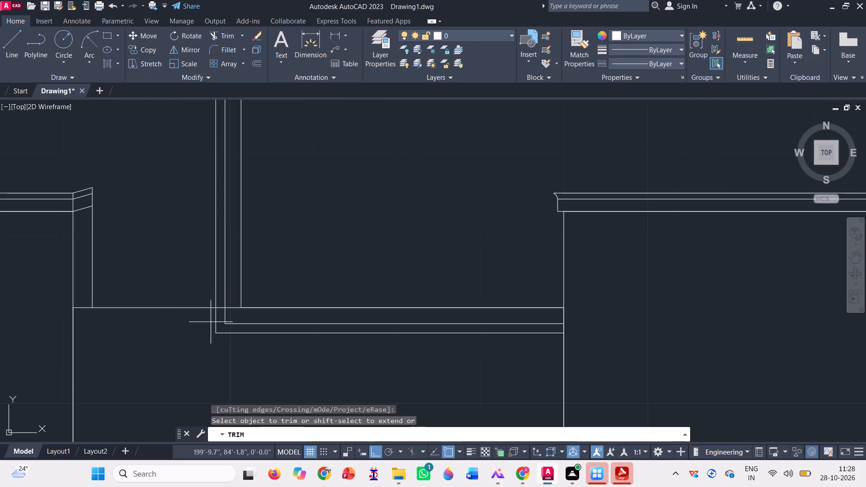
pyautogui.click(233, 319)
pyautogui.click(262, 322)
pyautogui.click(252, 350)
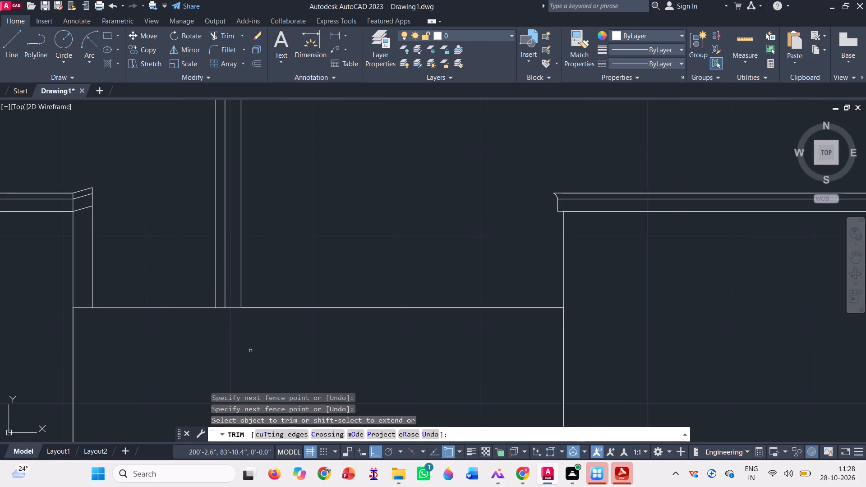
pyautogui.scroll(-2, 314, 353)
pyautogui.scroll(-1, 323, 289)
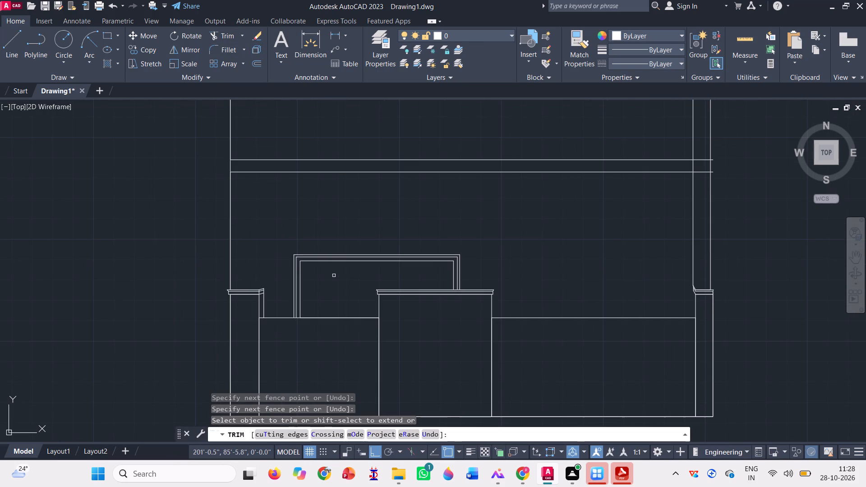
pyautogui.press('Escape')
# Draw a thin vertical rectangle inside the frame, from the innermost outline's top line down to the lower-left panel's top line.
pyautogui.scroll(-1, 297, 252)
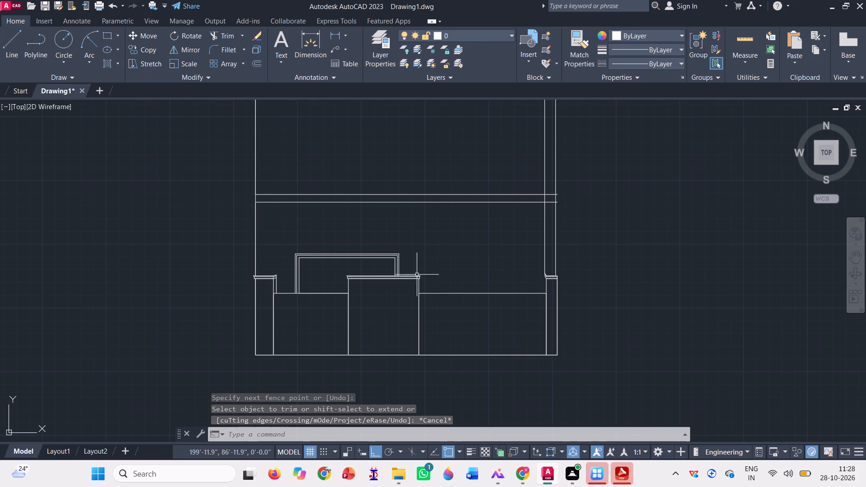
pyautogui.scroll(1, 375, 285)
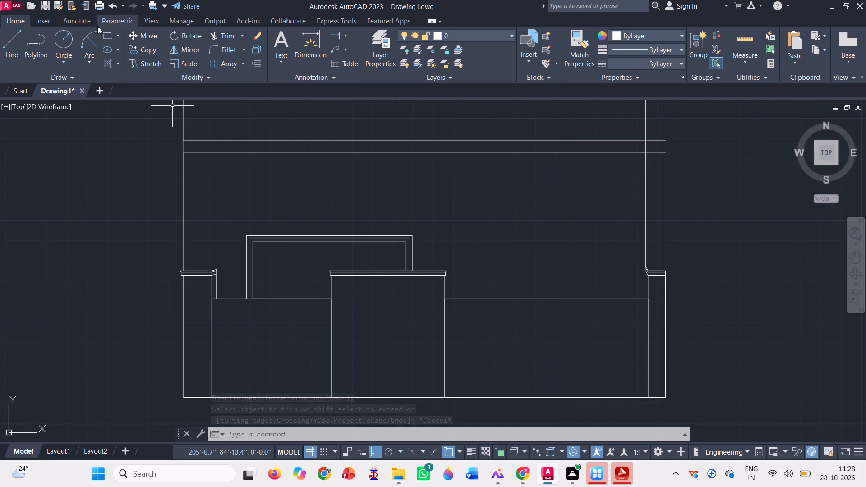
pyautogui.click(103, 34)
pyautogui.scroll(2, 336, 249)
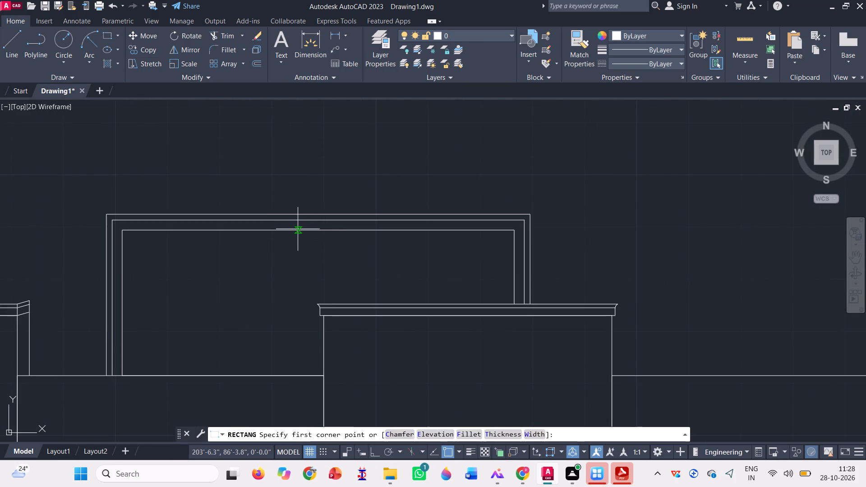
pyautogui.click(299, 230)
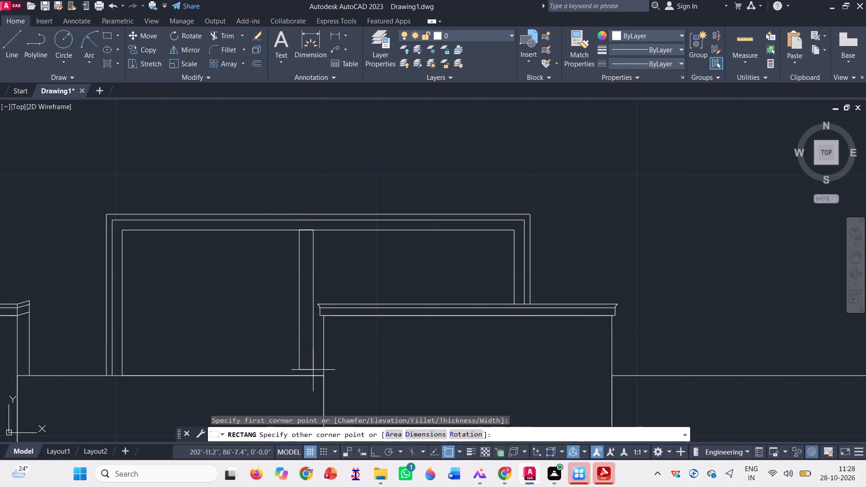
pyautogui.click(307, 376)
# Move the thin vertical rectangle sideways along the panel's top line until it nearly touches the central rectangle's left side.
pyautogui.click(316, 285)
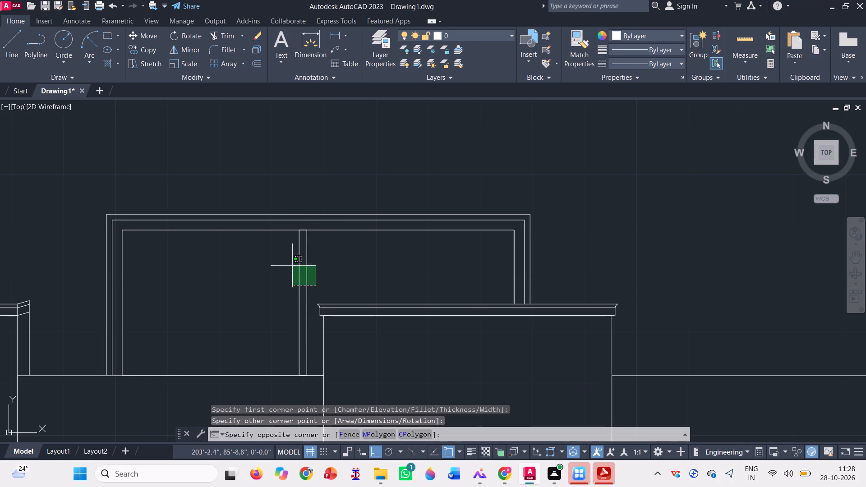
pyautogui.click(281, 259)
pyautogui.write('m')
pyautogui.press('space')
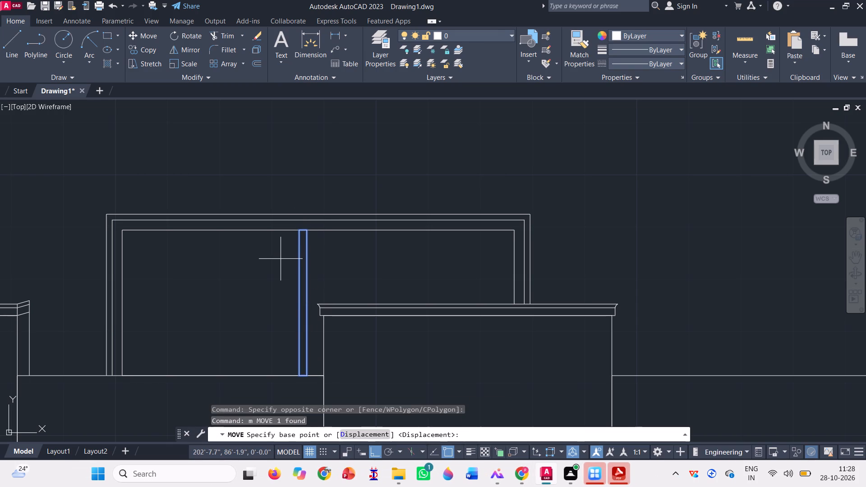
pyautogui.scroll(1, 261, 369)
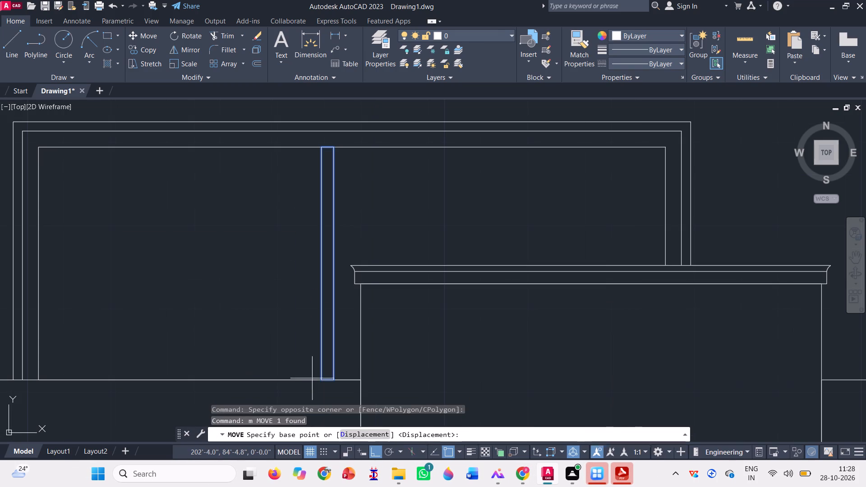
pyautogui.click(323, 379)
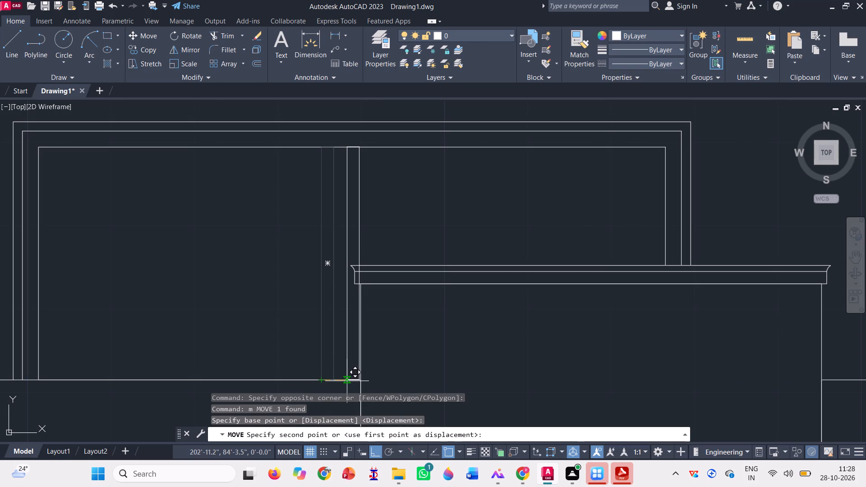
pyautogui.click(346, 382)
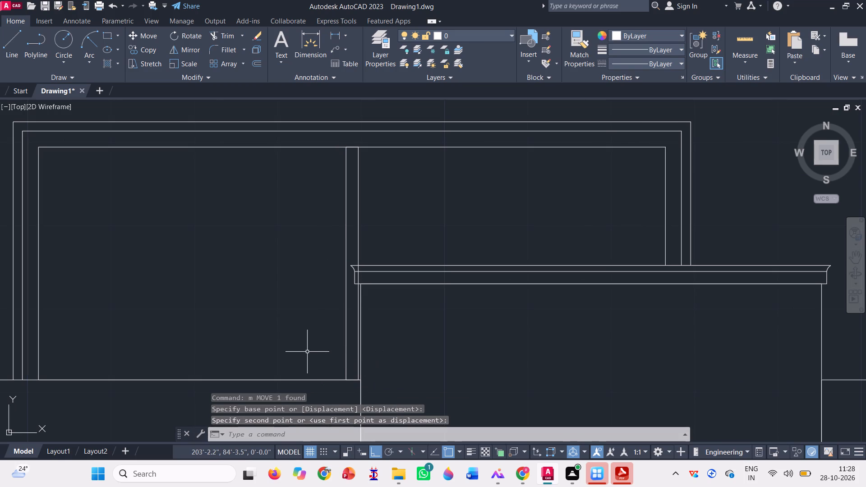
# Draw a slightly wider divider rectangle from the thin one's lower-left corner up to the innermost outline, just overlapping the central rectangle.
pyautogui.scroll(-1, 305, 350)
pyautogui.scroll(2, 358, 346)
pyautogui.scroll(-2, 313, 320)
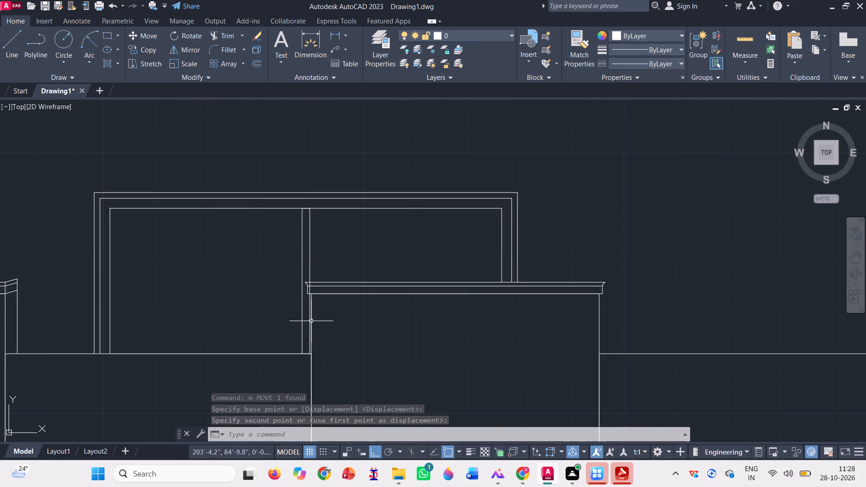
pyautogui.click(312, 235)
pyautogui.click(292, 233)
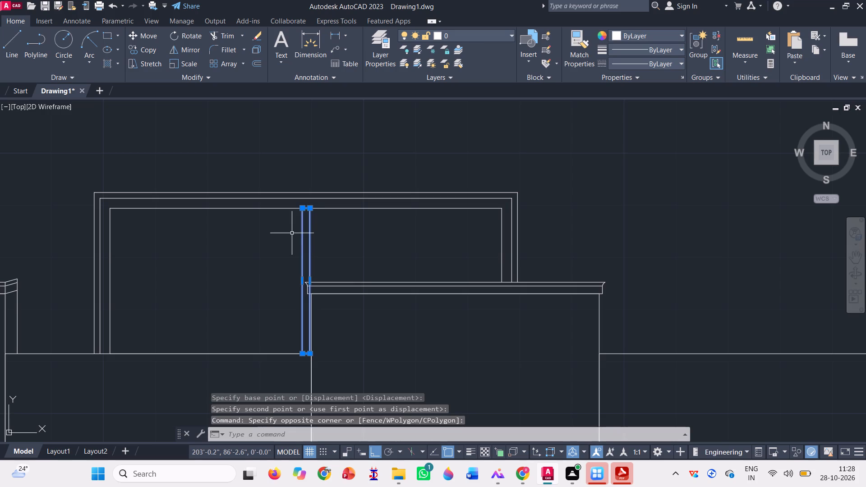
pyautogui.press('Escape')
pyautogui.click(106, 32)
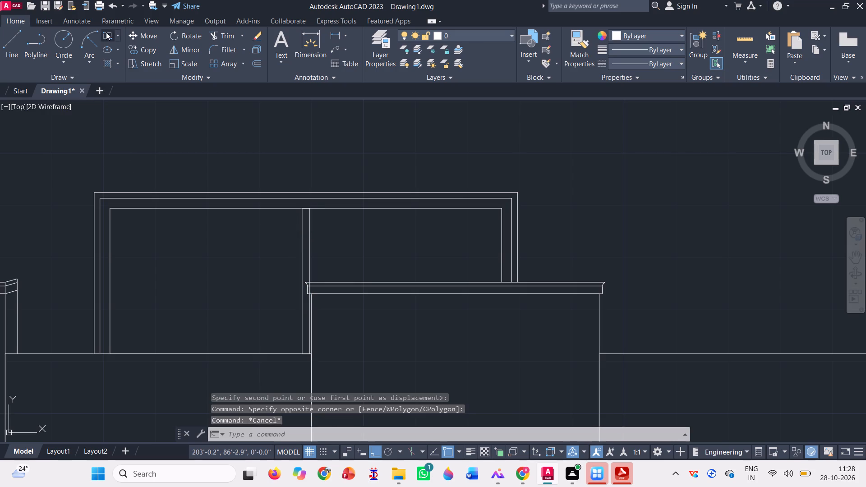
pyautogui.scroll(3, 318, 353)
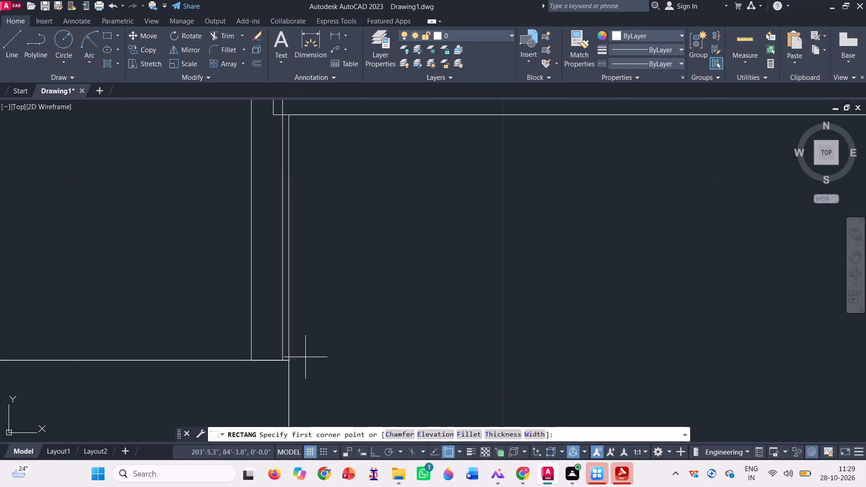
pyautogui.click(249, 359)
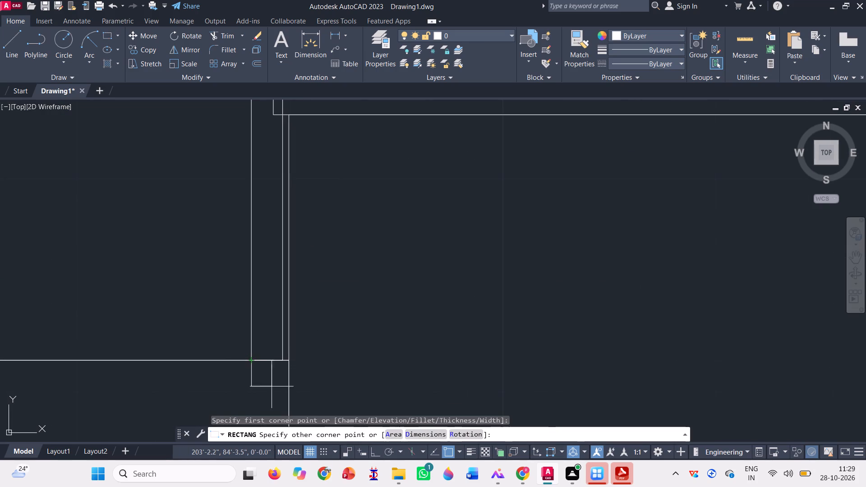
pyautogui.scroll(-2, 296, 382)
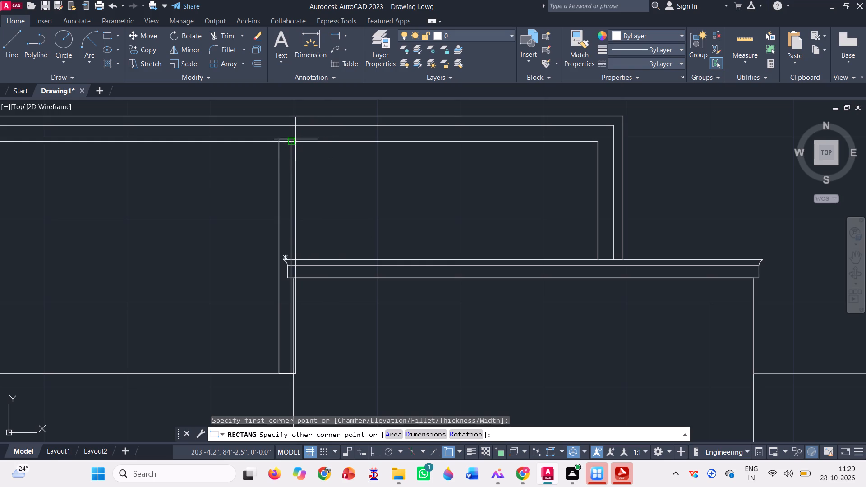
pyautogui.scroll(1, 296, 144)
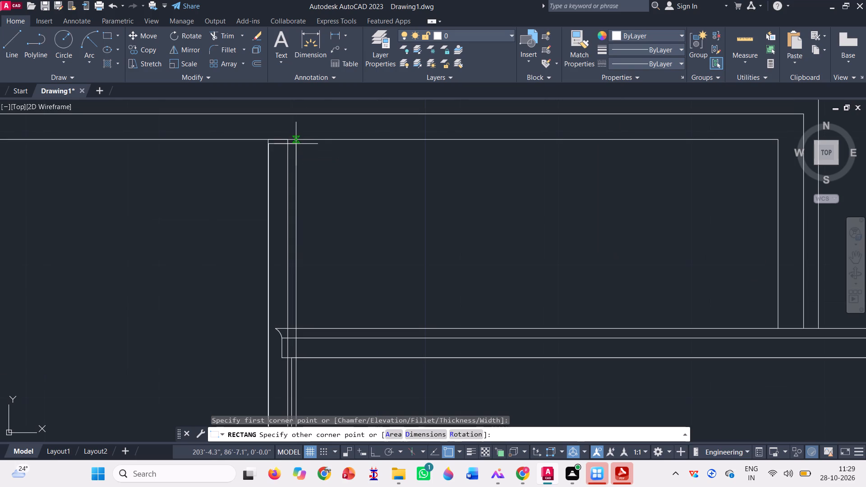
pyautogui.click(295, 139)
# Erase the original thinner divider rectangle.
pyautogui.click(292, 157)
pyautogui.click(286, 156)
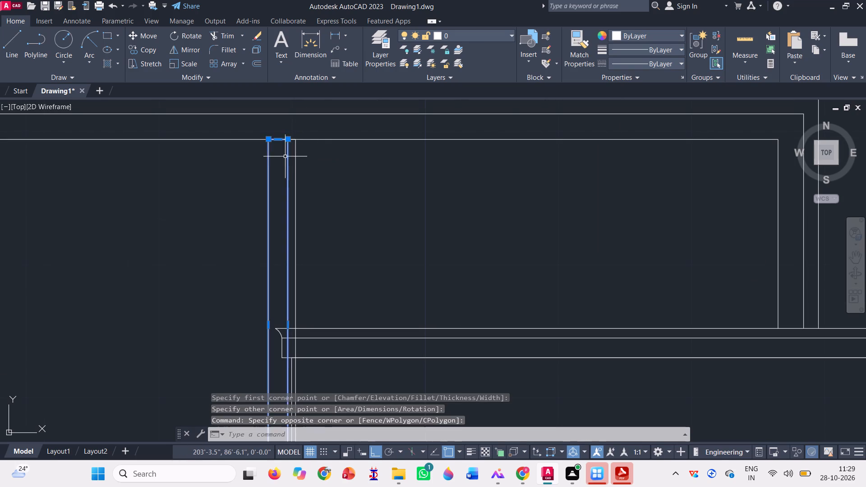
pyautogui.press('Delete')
# Trim the divider's parts that fall inside the central rectangle and its cap, including the stub at the lower-left panel's top line.
pyautogui.scroll(-2, 303, 165)
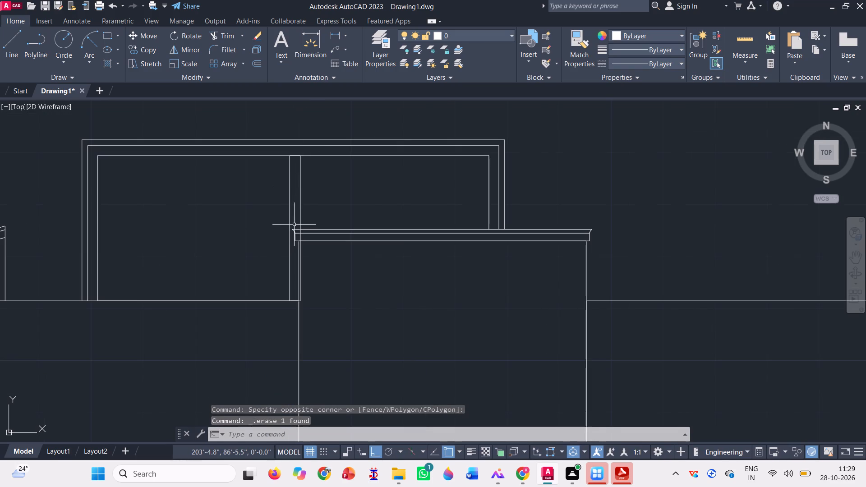
pyautogui.click(230, 34)
pyautogui.scroll(4, 284, 223)
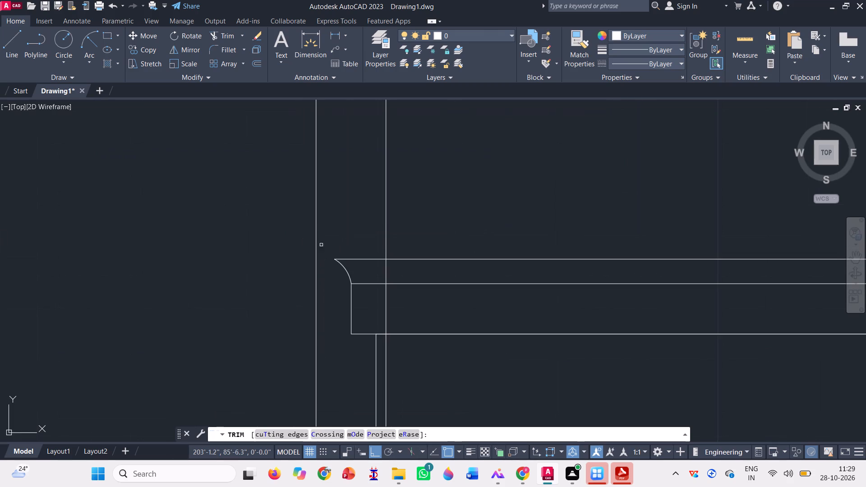
pyautogui.scroll(2, 384, 273)
pyautogui.click(384, 273)
pyautogui.click(427, 273)
pyautogui.scroll(-2, 287, 216)
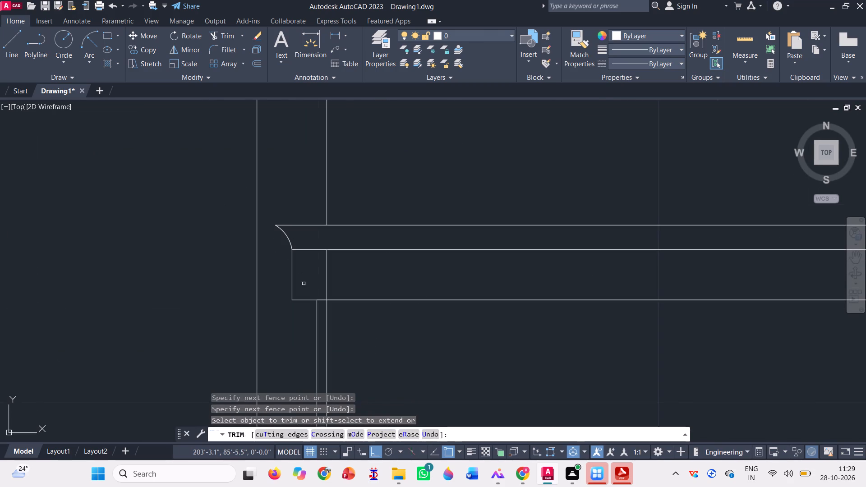
pyautogui.click(313, 285)
pyautogui.click(358, 273)
pyautogui.scroll(-2, 326, 209)
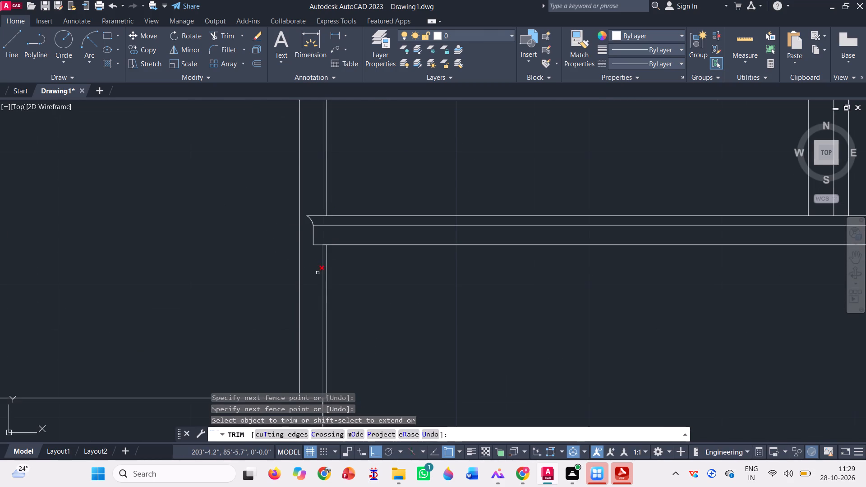
pyautogui.scroll(-2, 312, 266)
pyautogui.scroll(2, 322, 322)
pyautogui.click(311, 308)
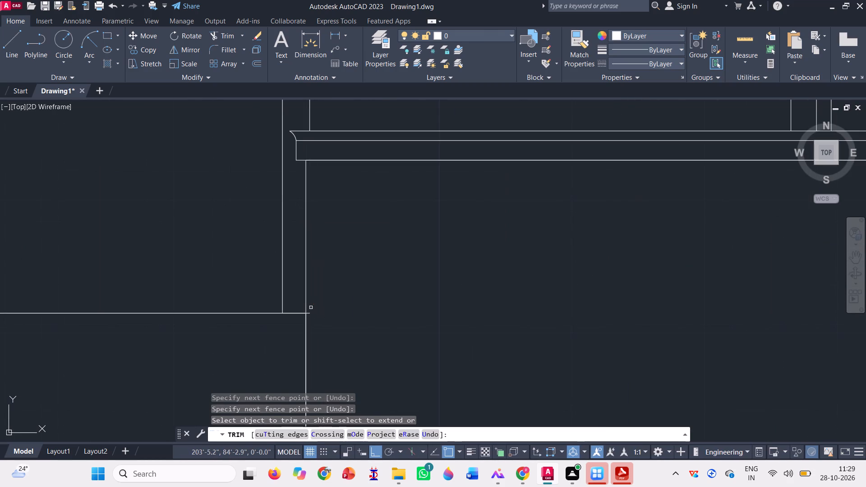
pyautogui.click(309, 315)
pyautogui.scroll(-2, 328, 311)
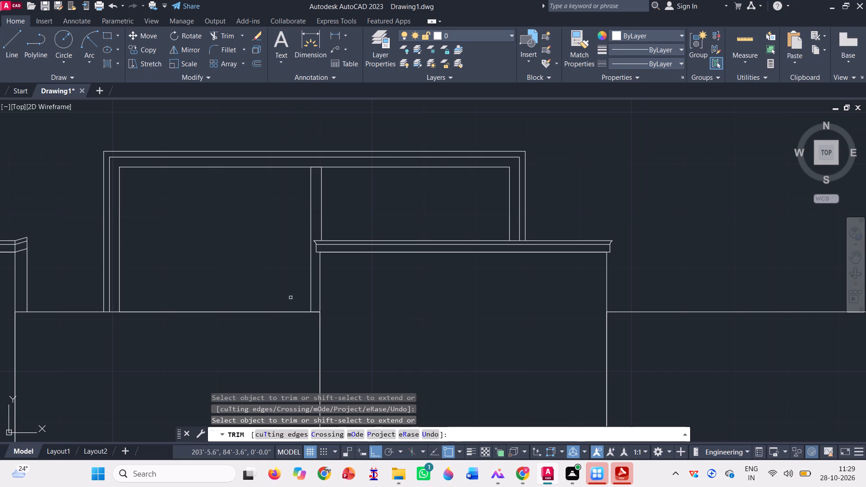
pyautogui.press('Escape')
# Offset the frame's innermost outline slightly outward into the gap beside it using the Through option.
pyautogui.scroll(-3, 314, 298)
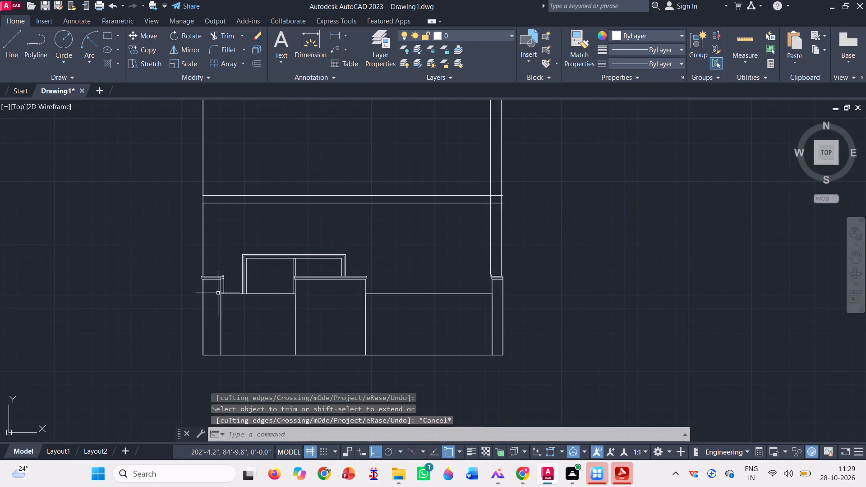
pyautogui.scroll(2, 305, 260)
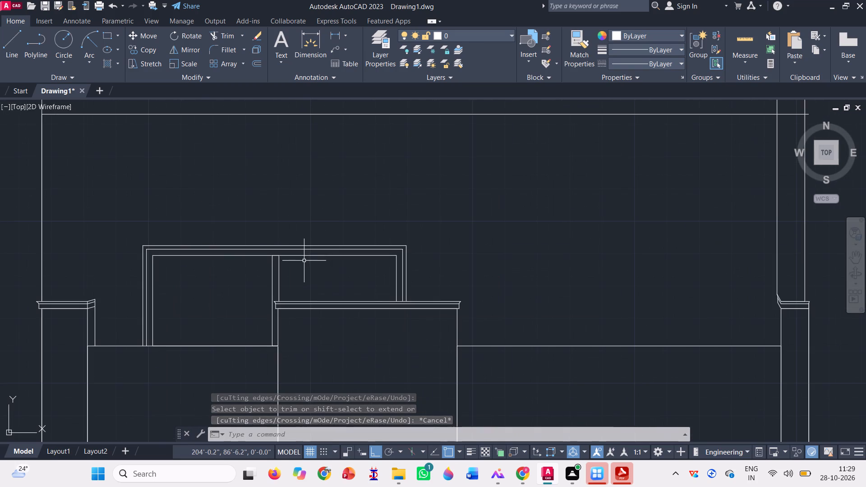
pyautogui.click(258, 65)
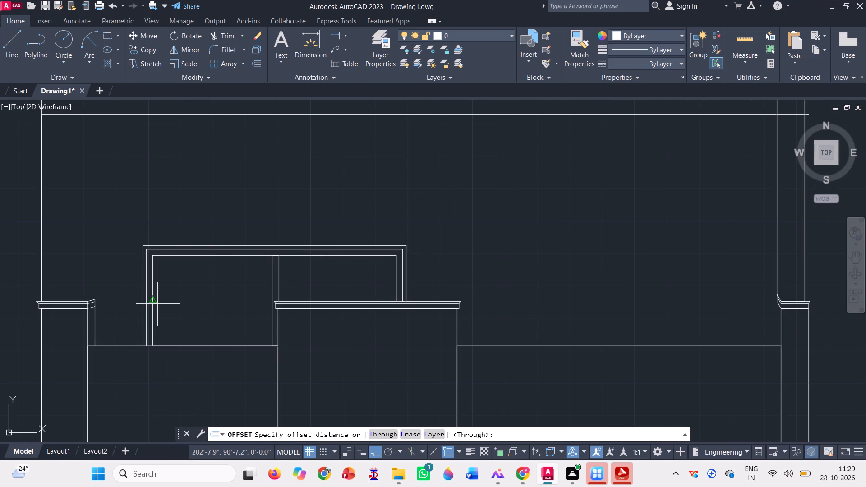
pyautogui.press('space')
pyautogui.scroll(2, 157, 304)
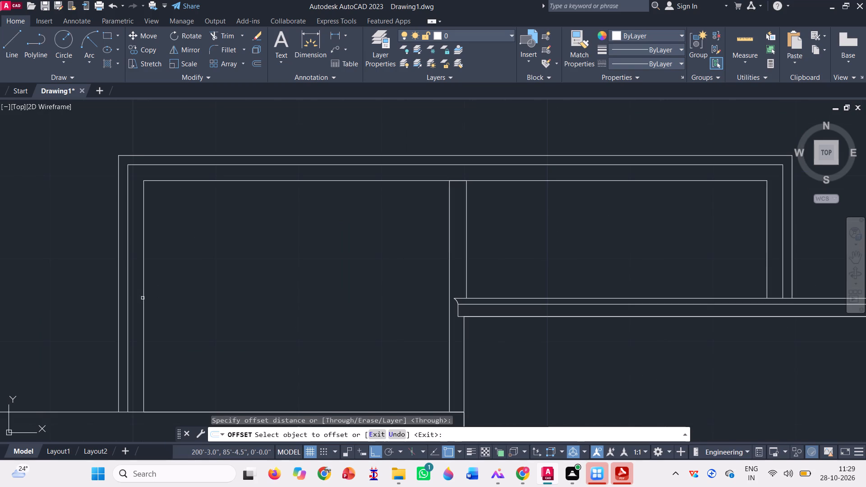
pyautogui.click(144, 300)
pyautogui.scroll(2, 137, 294)
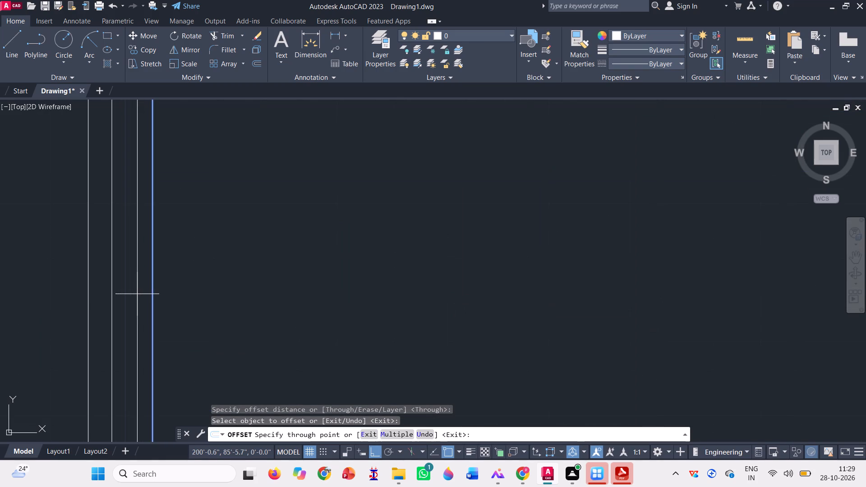
pyautogui.click(140, 295)
pyautogui.scroll(-4, 171, 303)
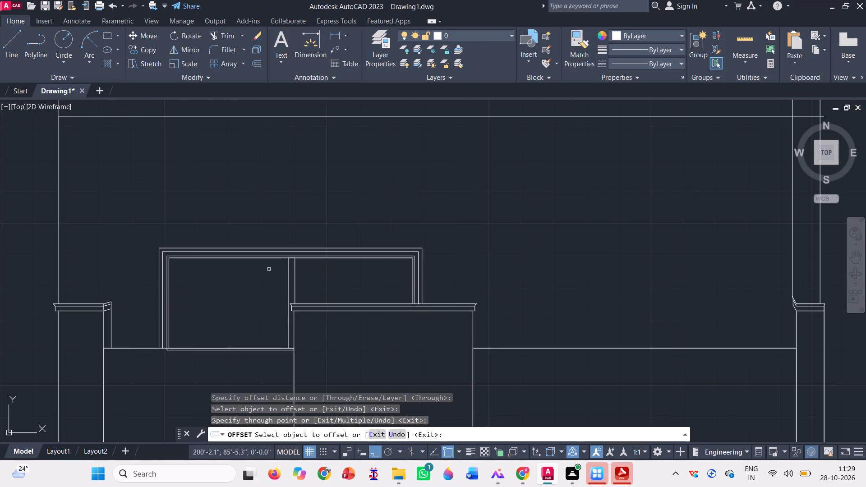
pyautogui.press('Escape')
# Trim the lines across the divider's top so the divider opens up to the newly offset outline.
pyautogui.click(222, 32)
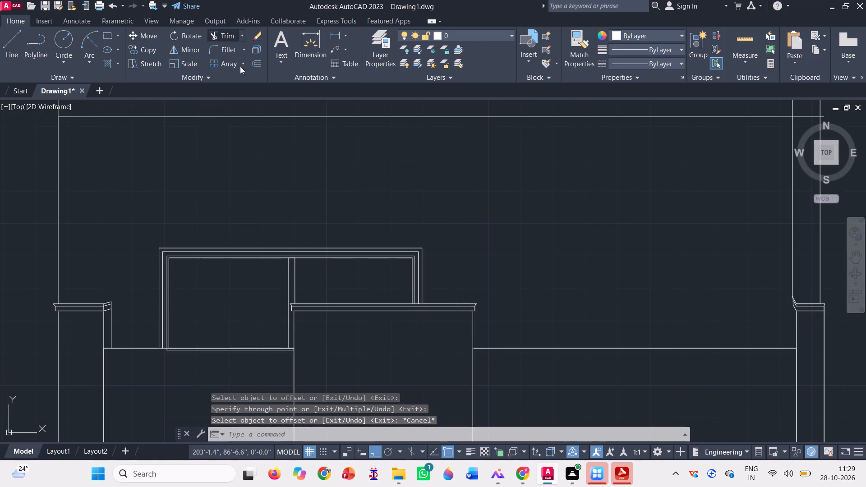
pyautogui.scroll(3, 290, 279)
pyautogui.scroll(2, 303, 195)
pyautogui.click(303, 195)
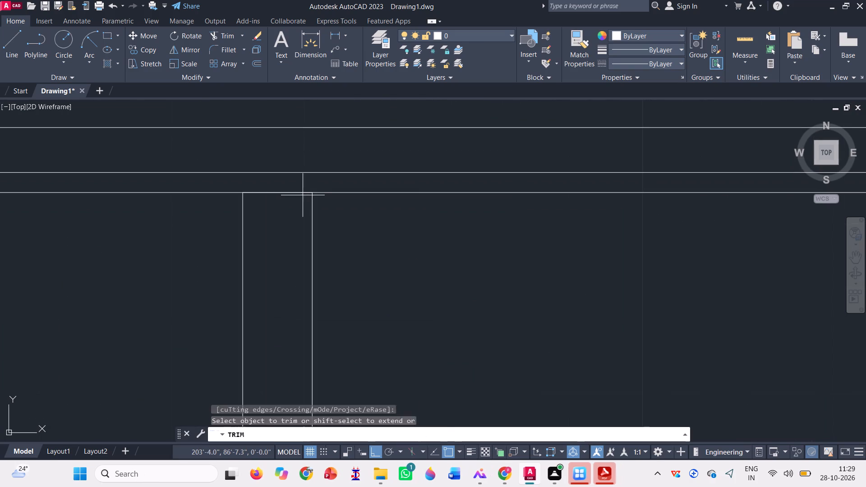
pyautogui.click(299, 188)
pyautogui.scroll(-4, 299, 219)
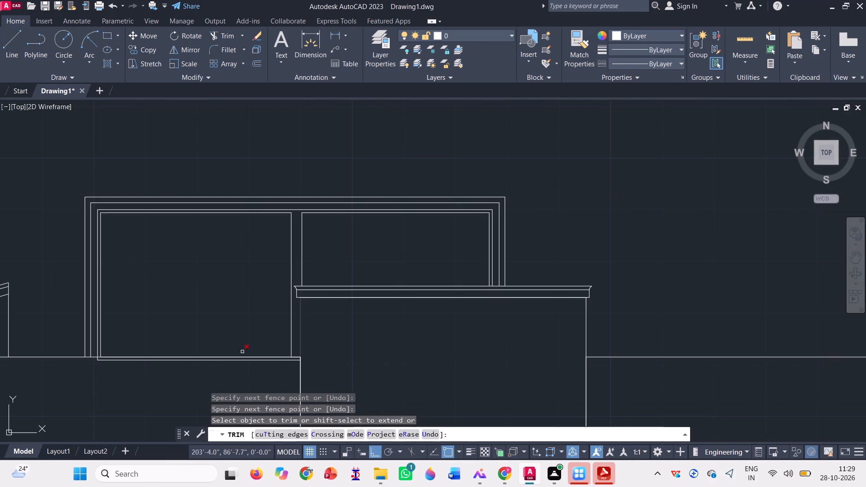
# Trim off the part of the newly offset outline that falls below the lower-left panel's top line.
pyautogui.scroll(3, 125, 386)
pyautogui.click(11, 279)
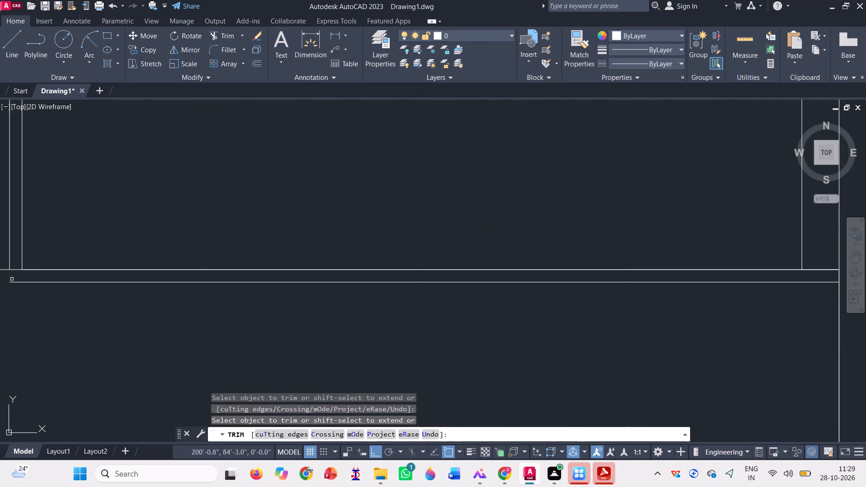
pyautogui.click(20, 283)
pyautogui.scroll(-3, 207, 340)
pyautogui.press('Escape')
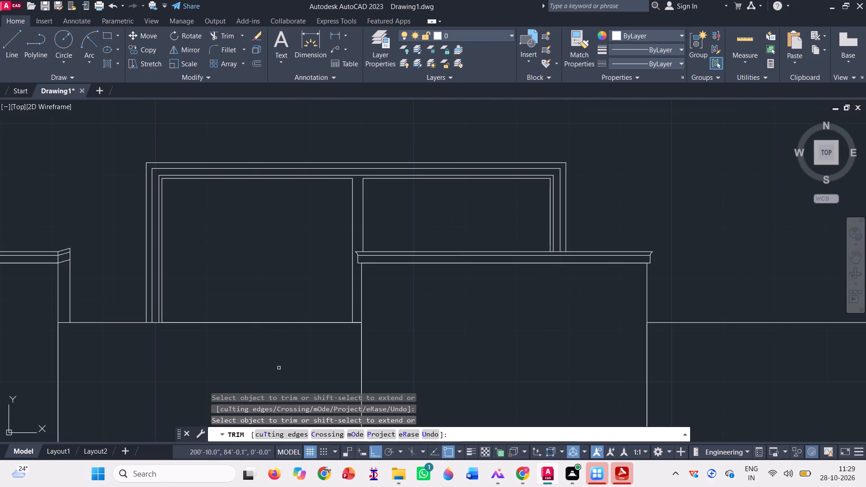
pyautogui.click(227, 322)
pyautogui.press('Escape')
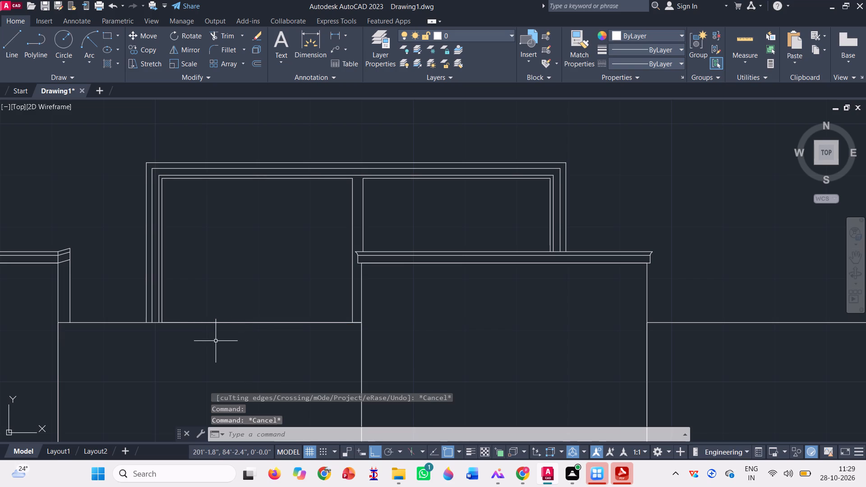
# Trim the leftover line pieces along the lower-left panel's top line, inside the frame's base and beneath the vertical divider.
pyautogui.click(232, 32)
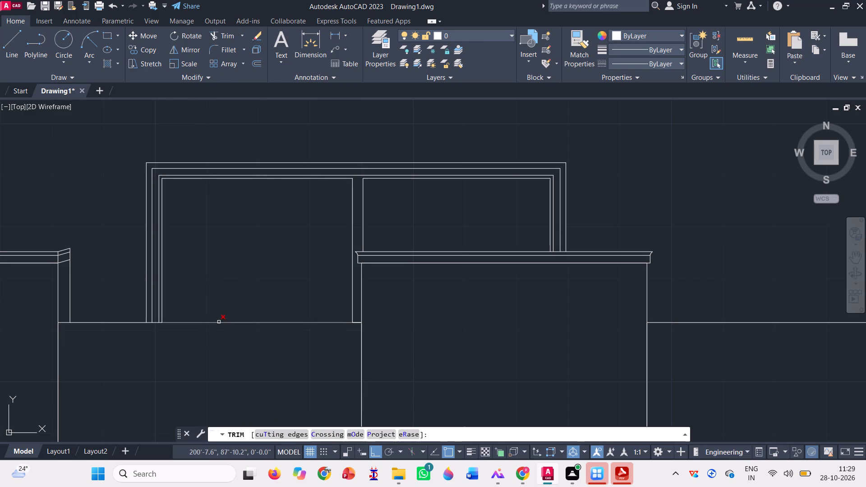
pyautogui.click(219, 322)
pyautogui.scroll(3, 370, 325)
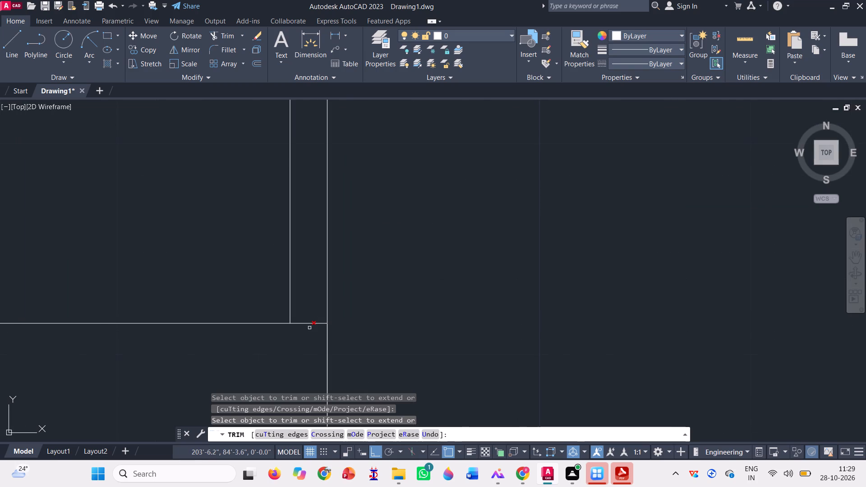
pyautogui.click(309, 323)
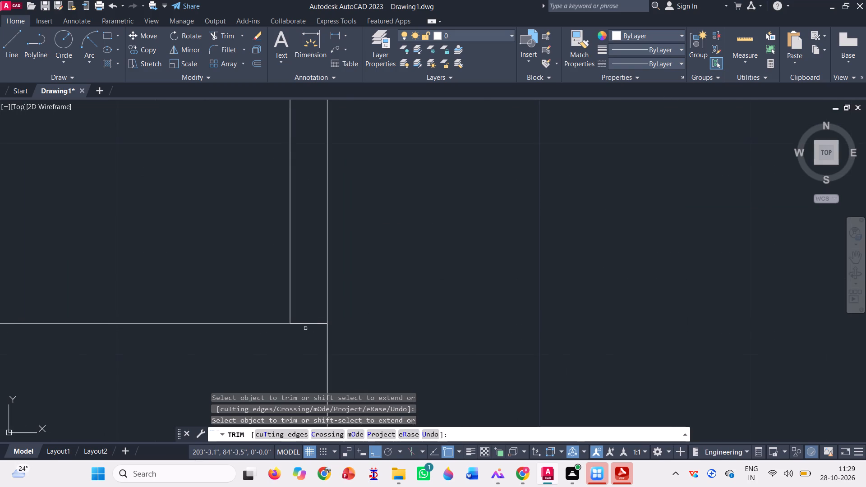
pyautogui.click(299, 323)
pyautogui.scroll(-3, 401, 342)
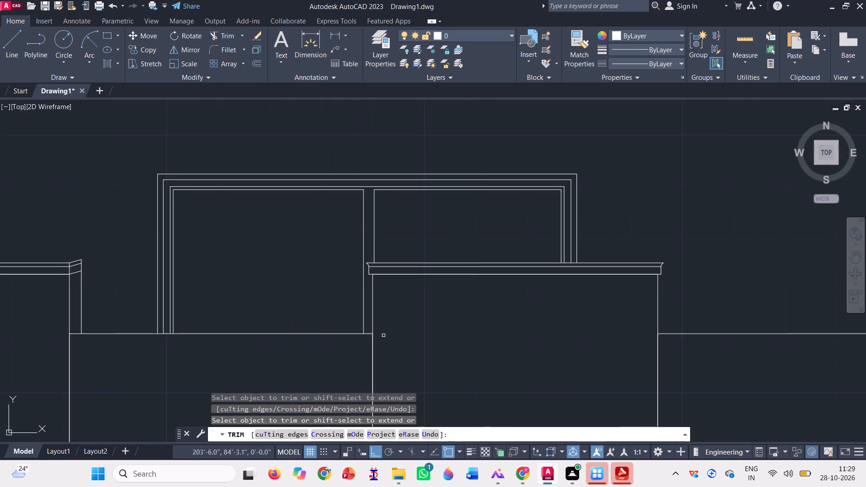
pyautogui.scroll(3, 172, 331)
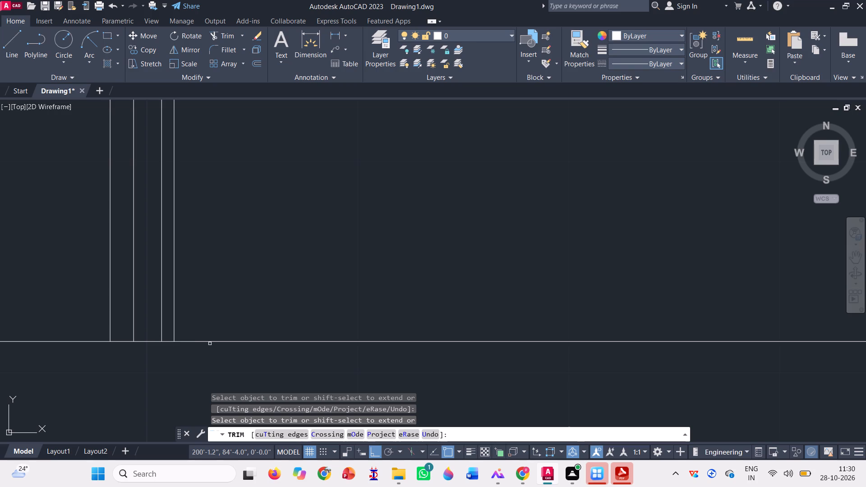
pyautogui.scroll(-4, 206, 344)
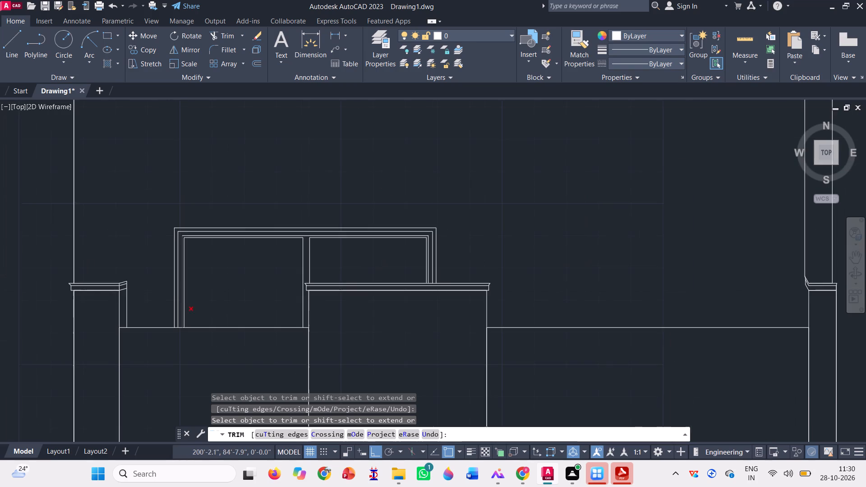
pyautogui.scroll(-1, 286, 313)
pyautogui.press('Escape')
pyautogui.scroll(-1, 280, 290)
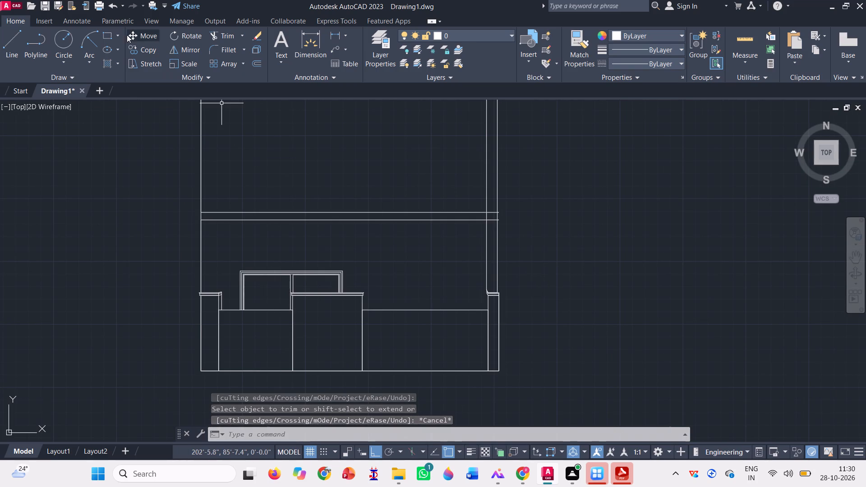
# Draw a narrow, tall rectangle from the middle of the left cap's top line up to the lowest horizontal band's upper line.
pyautogui.click(105, 34)
pyautogui.scroll(1, 213, 287)
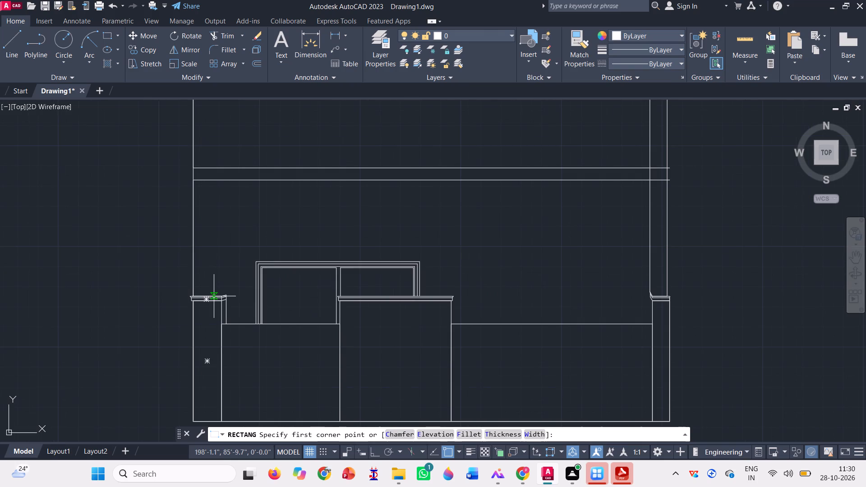
pyautogui.scroll(3, 194, 296)
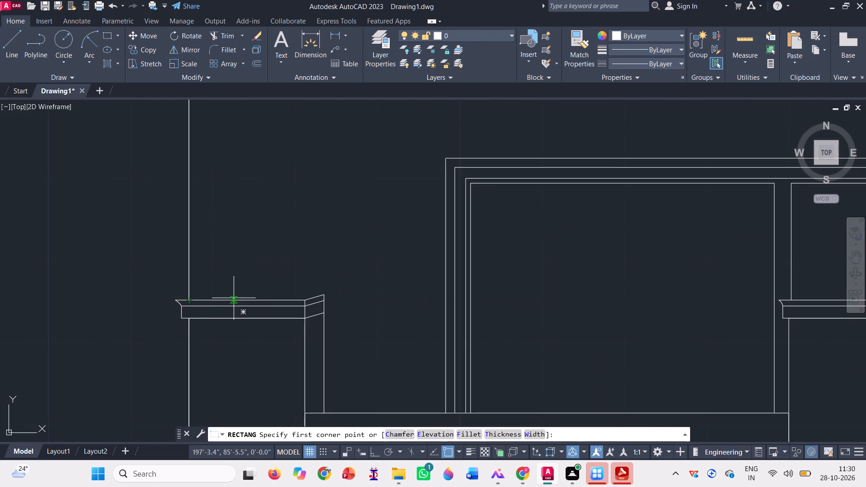
pyautogui.scroll(-1, 236, 298)
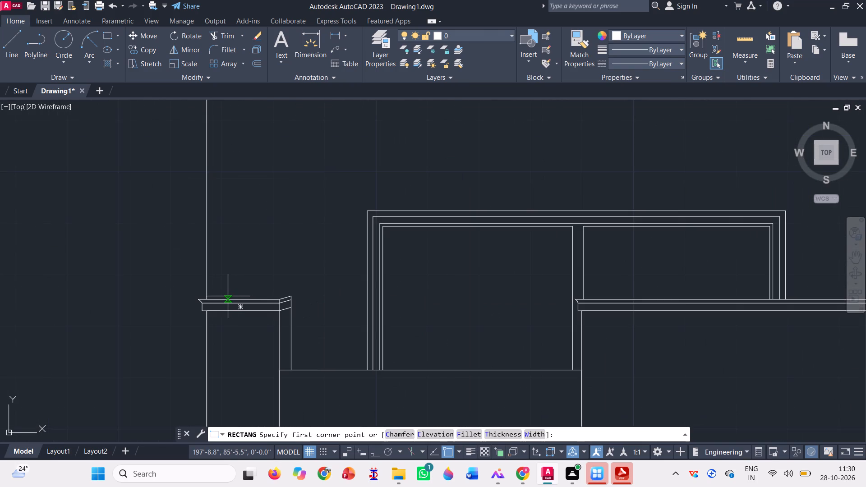
pyautogui.click(237, 300)
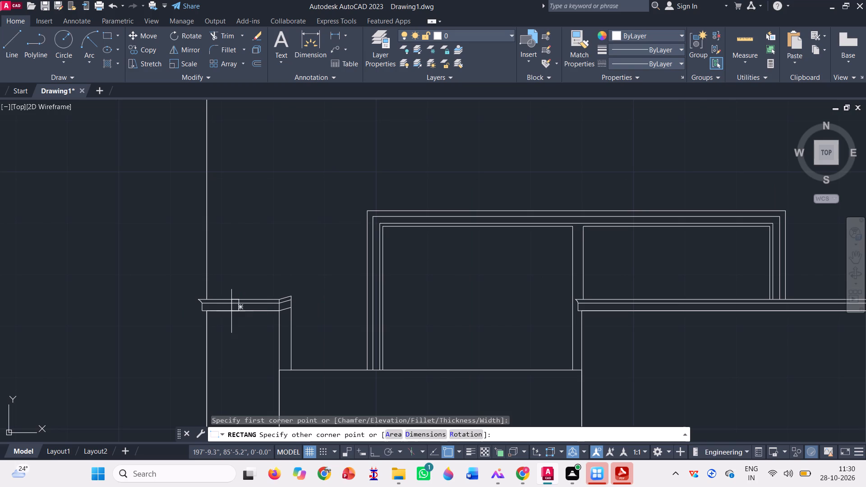
pyautogui.scroll(-2, 232, 353)
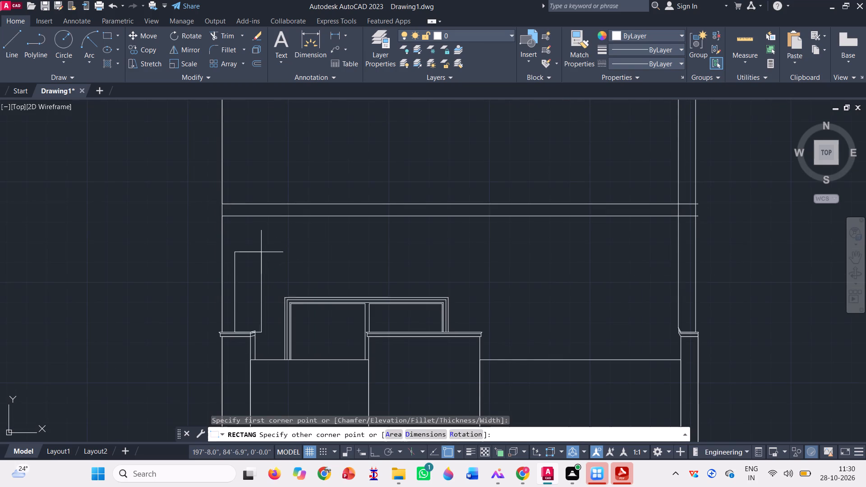
pyautogui.scroll(1, 247, 267)
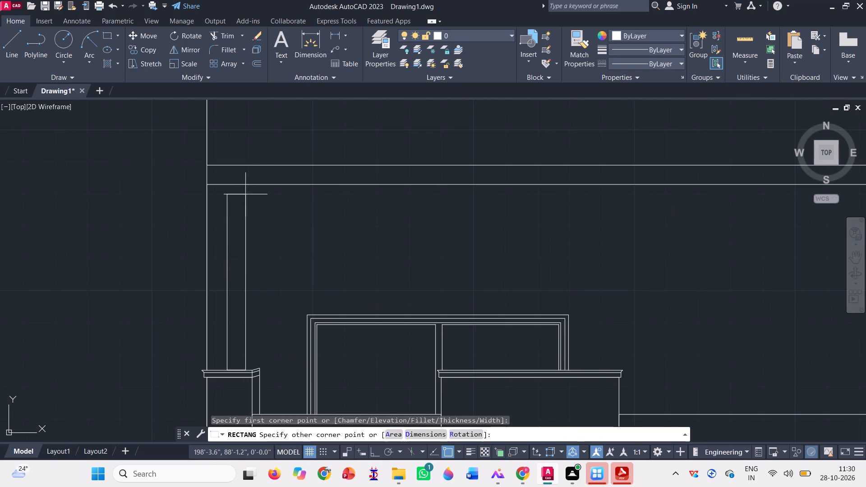
pyautogui.click(264, 168)
pyautogui.scroll(-2, 234, 249)
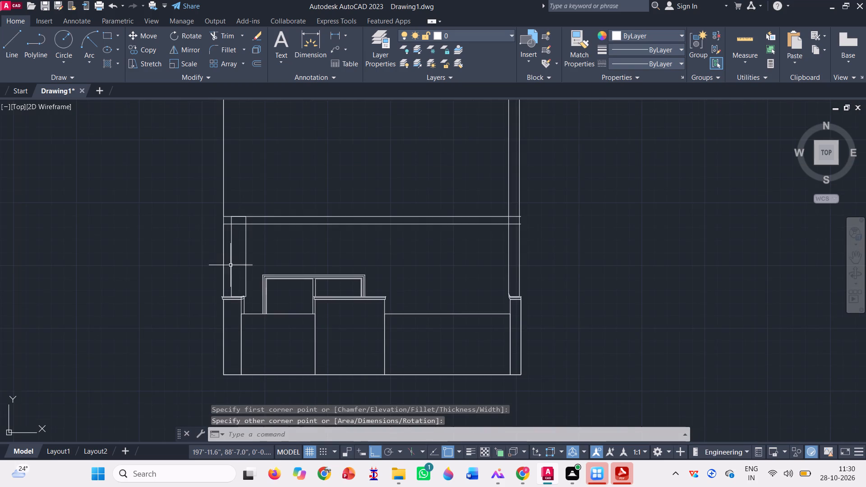
# Move the narrow rectangle straight down by its bottom-right corner until its base meets the lower-left panel's top line.
pyautogui.scroll(2, 226, 275)
pyautogui.scroll(2, 271, 343)
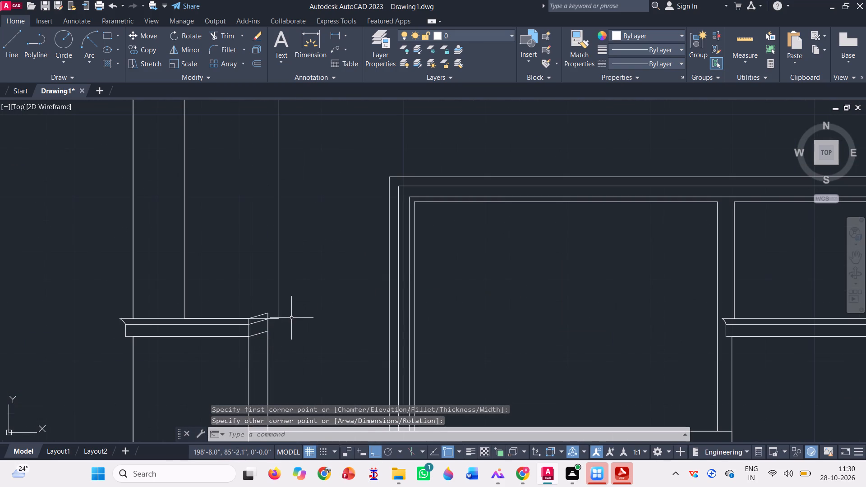
pyautogui.click(291, 318)
pyautogui.click(274, 224)
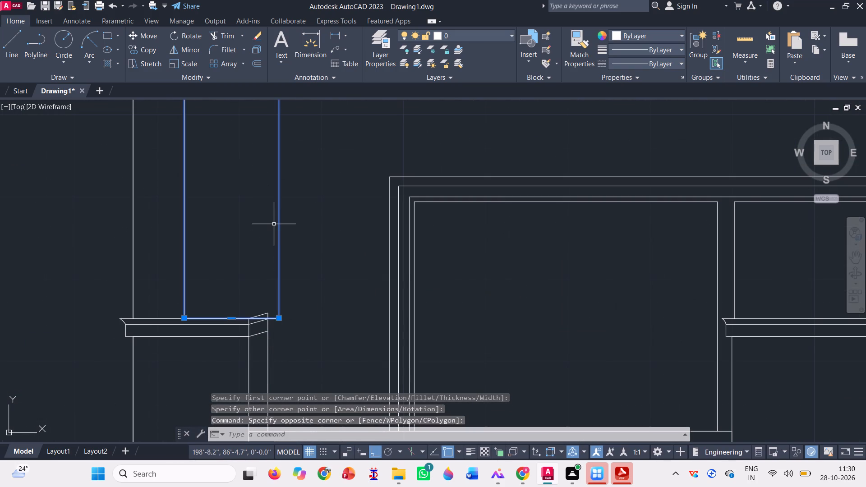
pyautogui.write('m')
pyautogui.press('space')
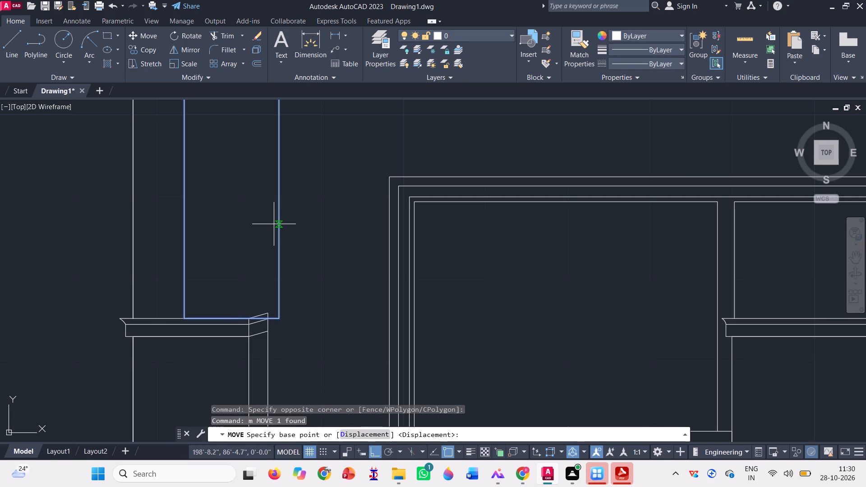
pyautogui.click(278, 318)
pyautogui.scroll(-2, 257, 282)
pyautogui.scroll(2, 262, 335)
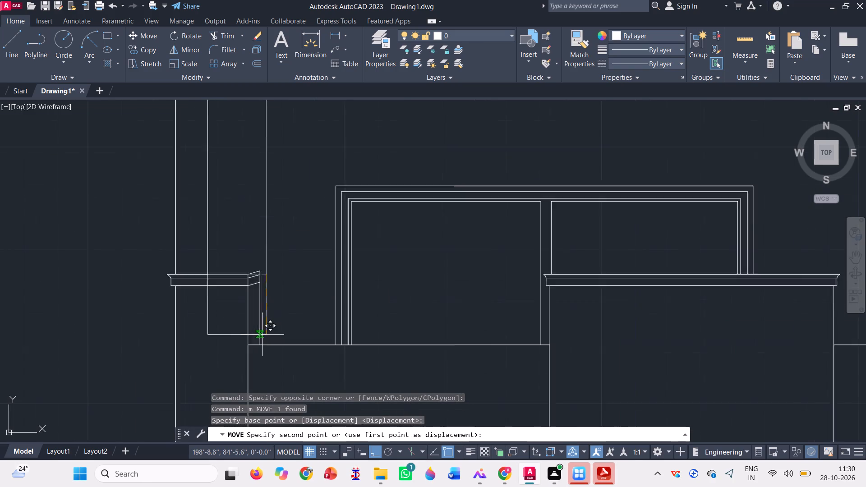
pyautogui.scroll(1, 262, 335)
pyautogui.click(274, 361)
pyautogui.scroll(-3, 267, 371)
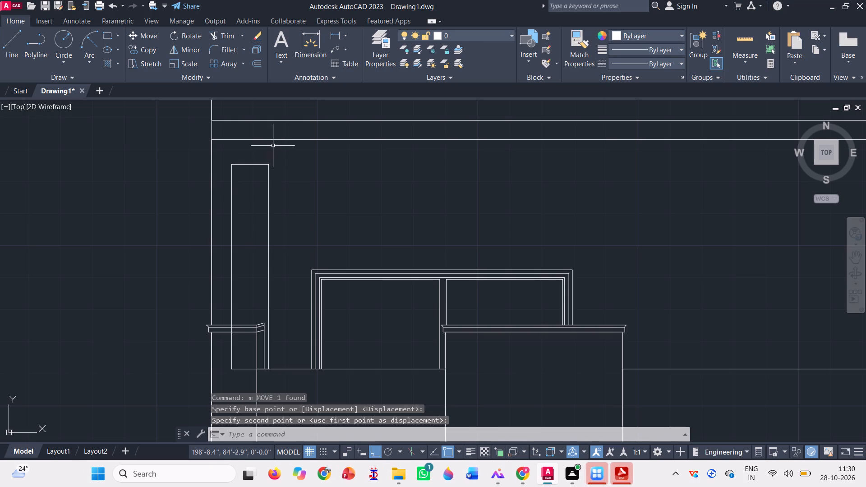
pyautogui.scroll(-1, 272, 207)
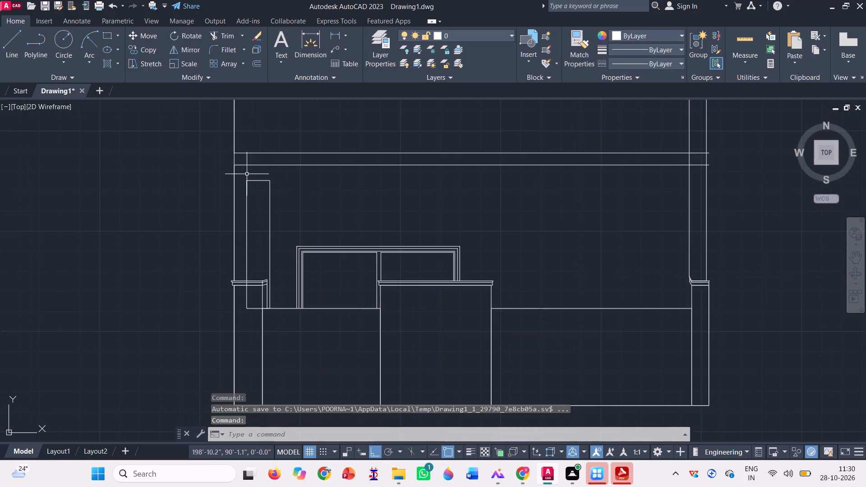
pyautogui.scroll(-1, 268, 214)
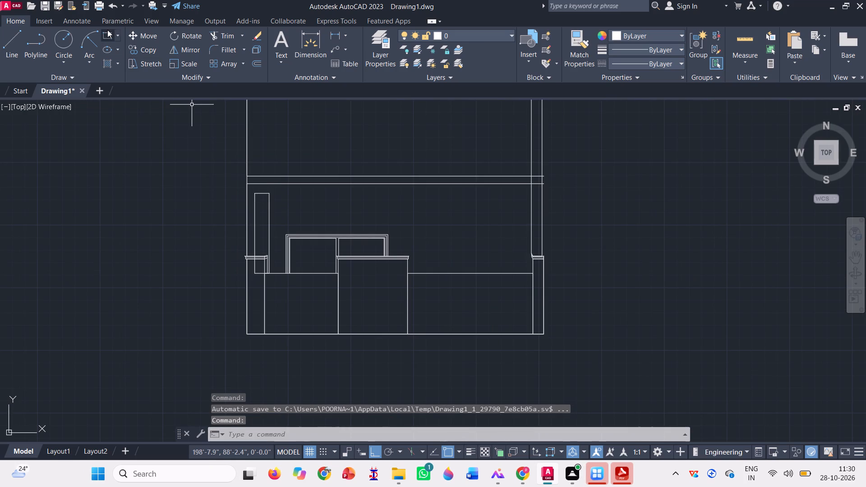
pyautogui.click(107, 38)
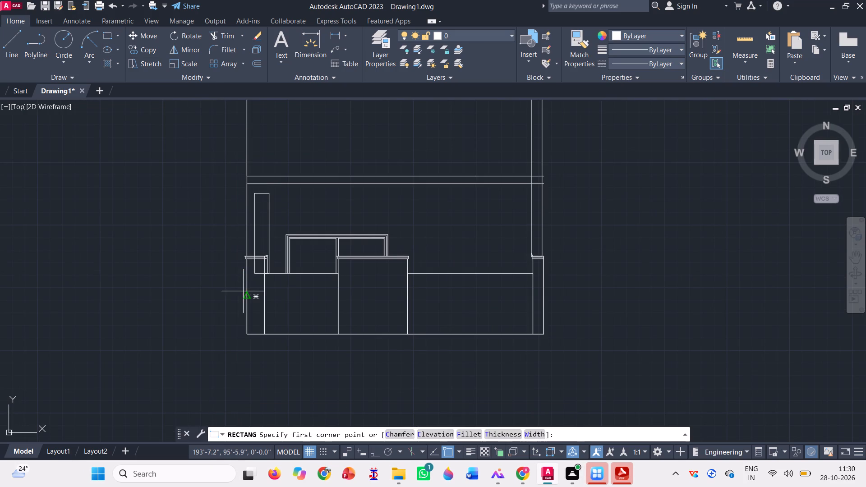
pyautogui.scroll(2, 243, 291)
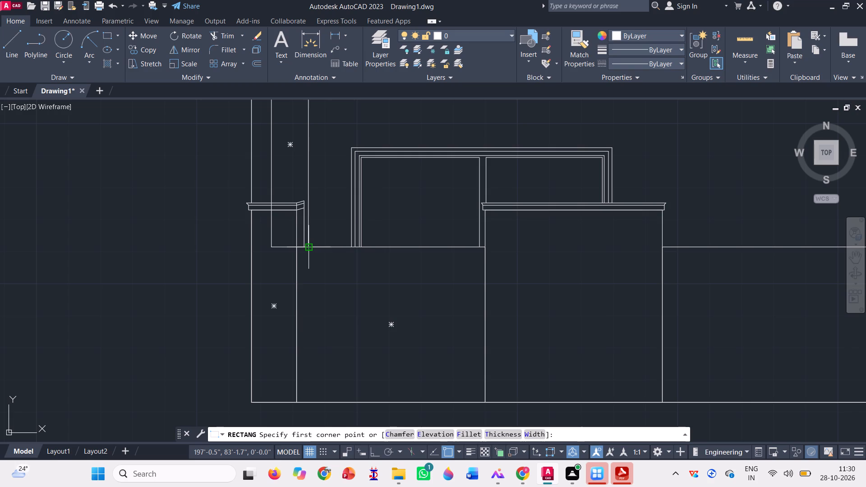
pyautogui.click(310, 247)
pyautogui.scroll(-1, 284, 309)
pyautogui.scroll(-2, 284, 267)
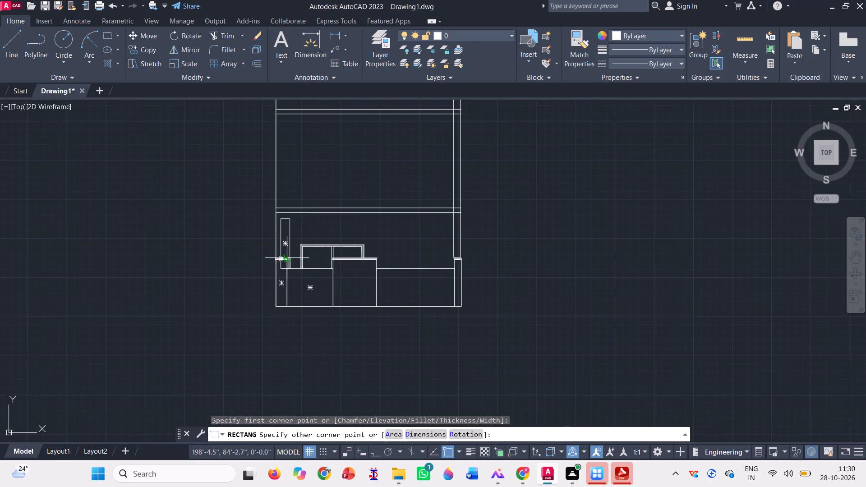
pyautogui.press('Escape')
# Draw a vertical construction line (XLINE) through the narrow rectangle's bottom-left corner.
pyautogui.write('xl')
pyautogui.press('Return')
pyautogui.scroll(3, 283, 292)
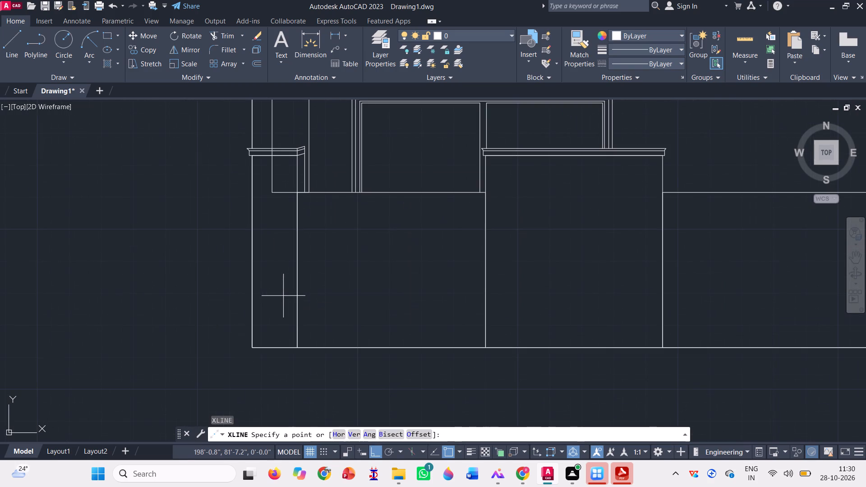
pyautogui.click(273, 193)
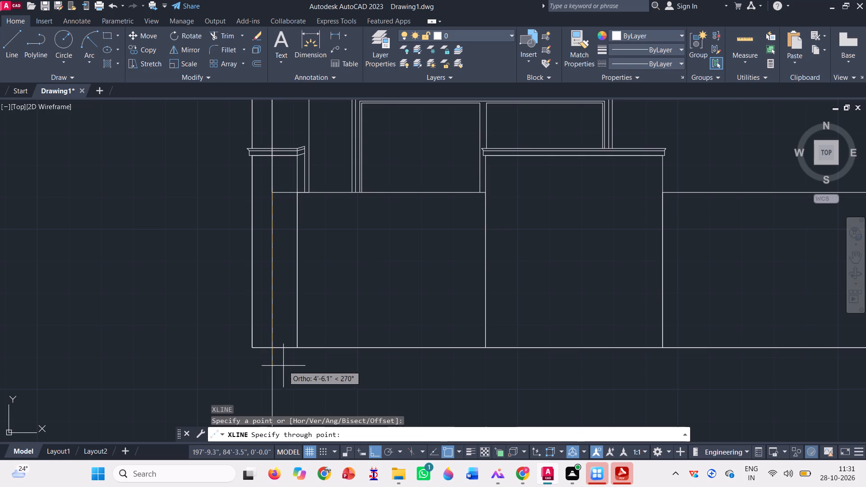
pyautogui.click(283, 366)
pyautogui.scroll(-3, 277, 370)
pyautogui.press('space')
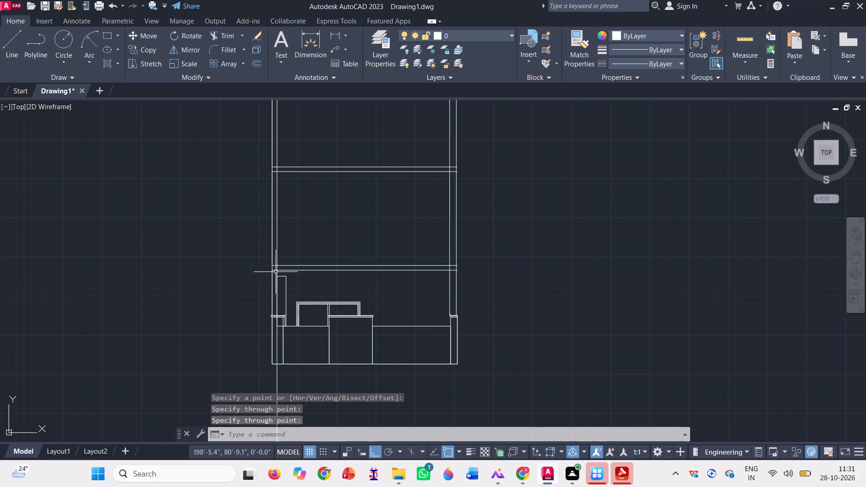
# Draw a tall rectangle from the narrow rectangle's bottom-right corner up to where the construction line meets the middle band's upper line.
pyautogui.scroll(-1, 274, 274)
pyautogui.click(110, 35)
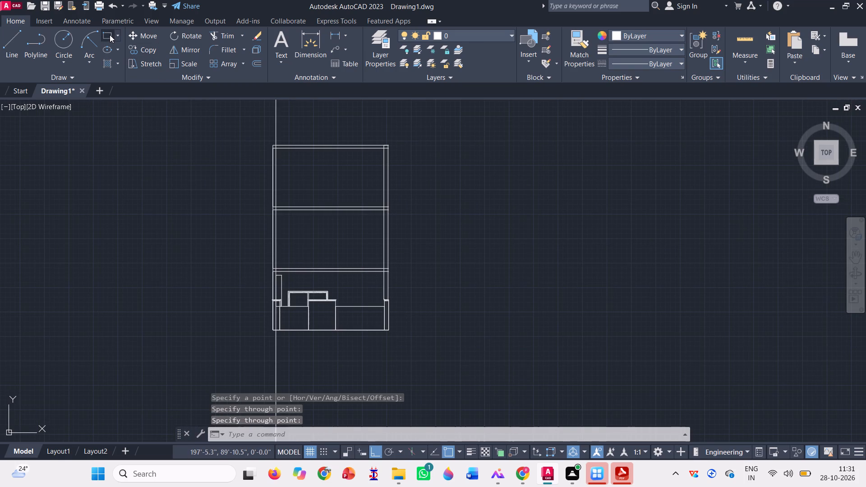
pyautogui.scroll(4, 281, 294)
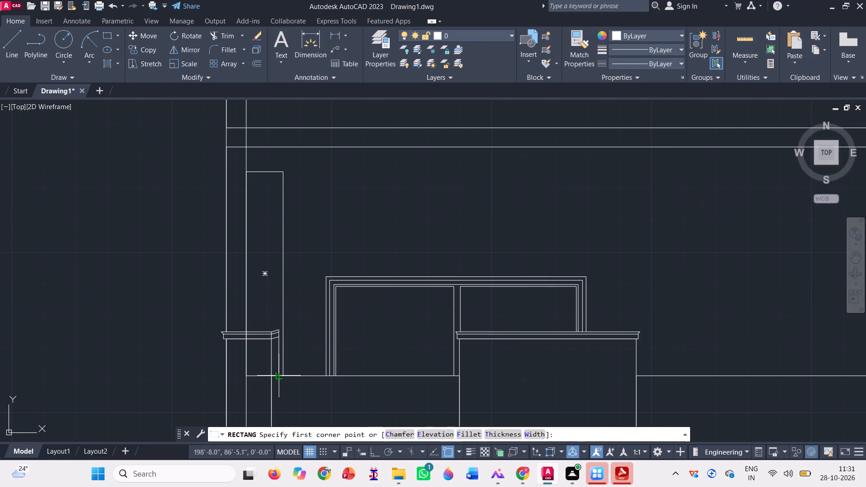
pyautogui.scroll(2, 292, 381)
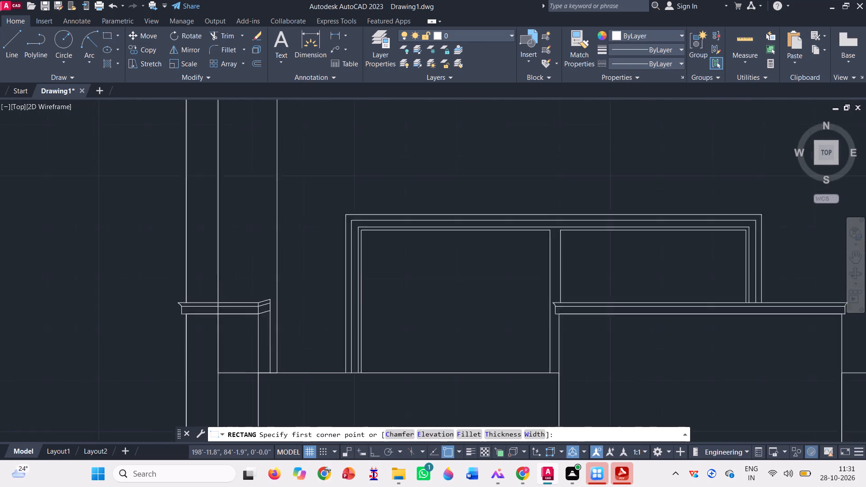
pyautogui.click(266, 368)
pyautogui.scroll(-2, 286, 404)
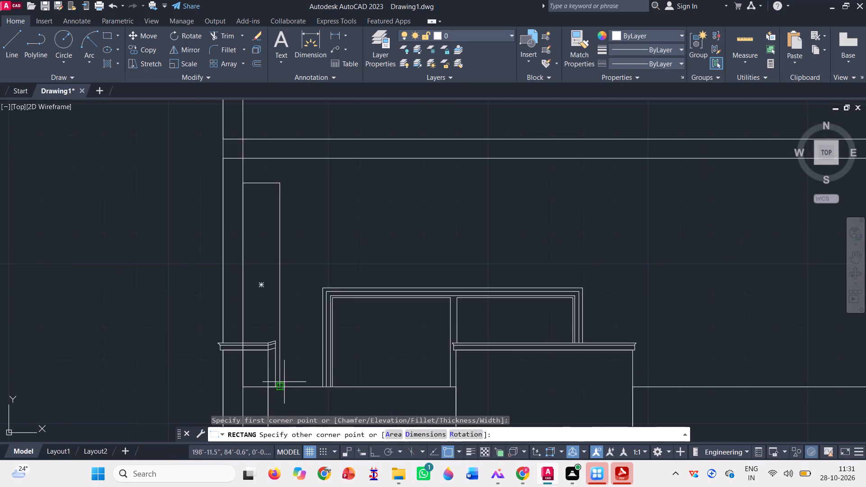
pyautogui.scroll(-2, 283, 379)
pyautogui.scroll(-2, 286, 249)
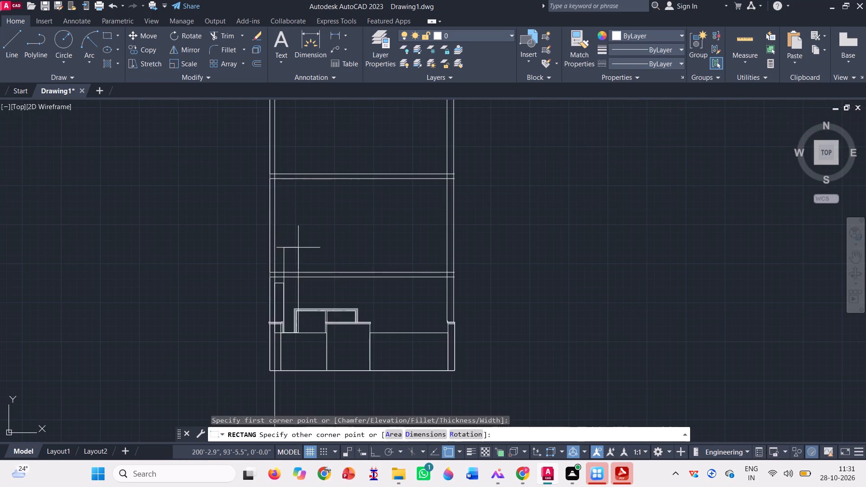
pyautogui.scroll(2, 292, 163)
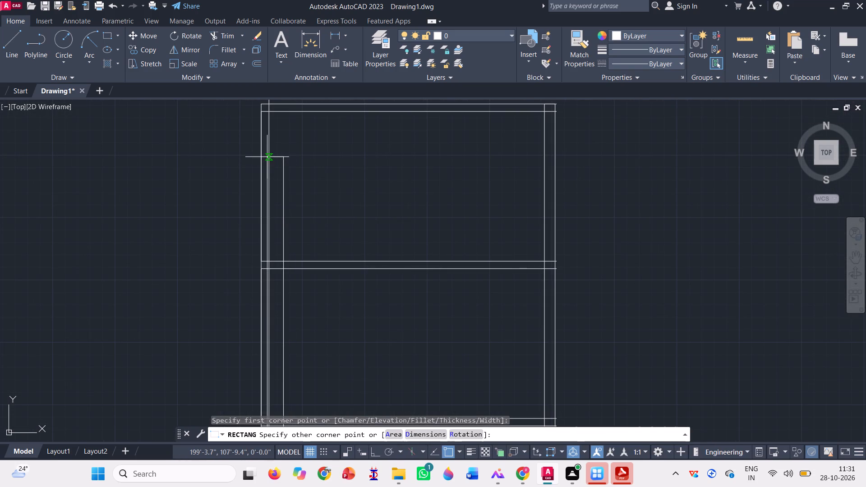
pyautogui.scroll(-1, 278, 164)
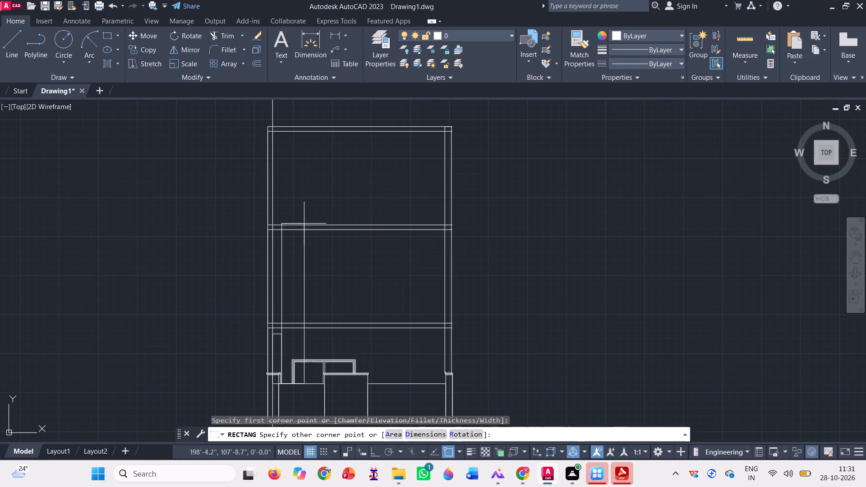
pyautogui.scroll(2, 272, 225)
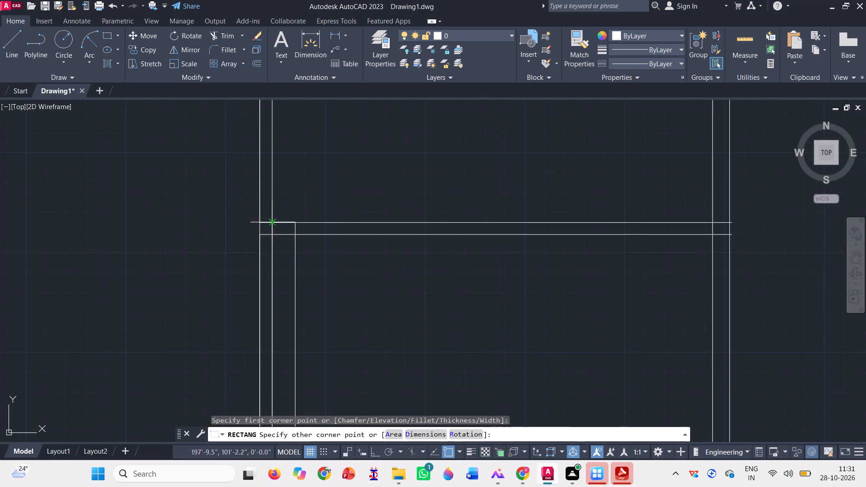
pyautogui.click(272, 225)
# Delete the vertical construction line.
pyautogui.scroll(-4, 269, 223)
pyautogui.click(280, 148)
pyautogui.click(239, 129)
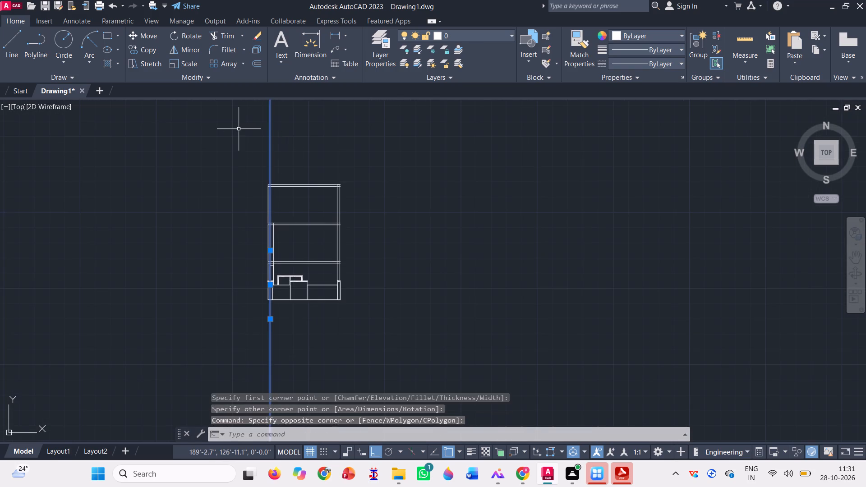
pyautogui.press('Delete')
# Trim the tall strip's left edge across and below the left cap, and its base line inside the left capped rectangle.
pyautogui.scroll(2, 279, 296)
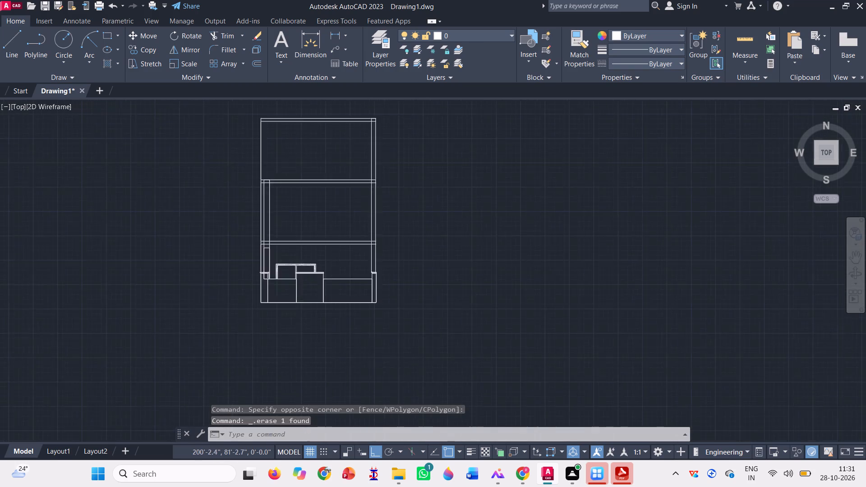
pyautogui.scroll(2, 279, 296)
pyautogui.scroll(2, 197, 217)
pyautogui.click(217, 31)
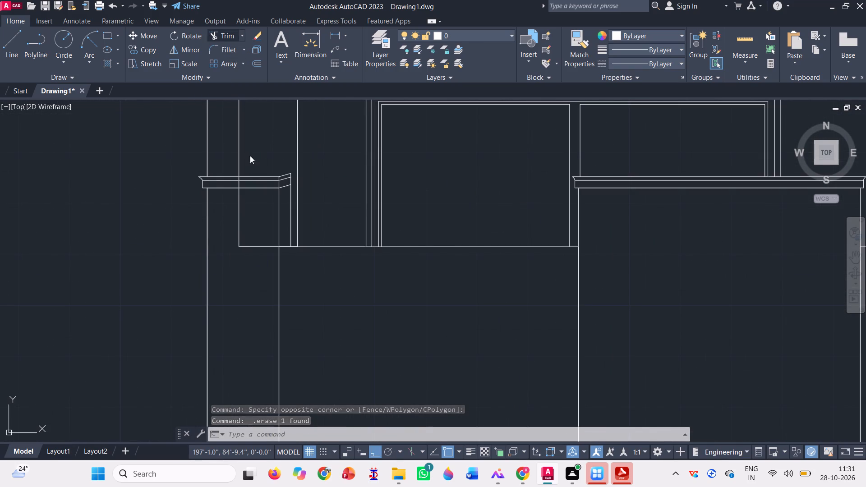
pyautogui.scroll(3, 225, 173)
pyautogui.click(281, 195)
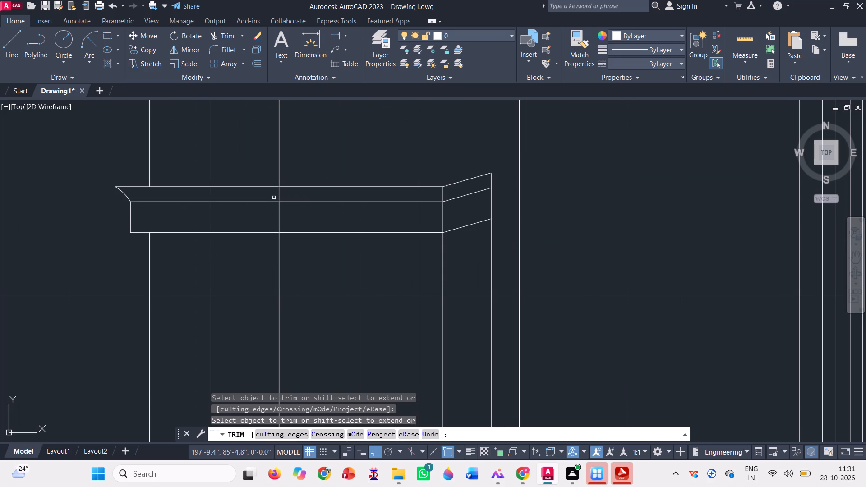
pyautogui.click(278, 195)
pyautogui.click(282, 213)
pyautogui.click(271, 211)
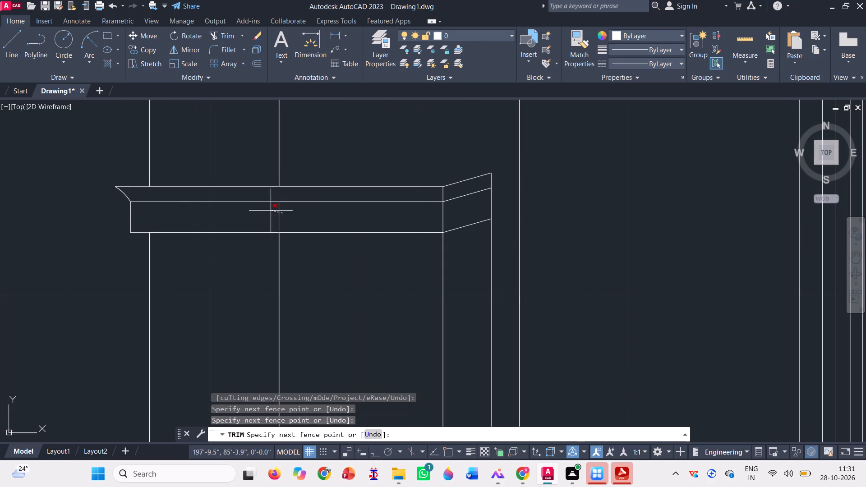
pyautogui.scroll(-1, 273, 208)
pyautogui.click(270, 264)
pyautogui.click(294, 269)
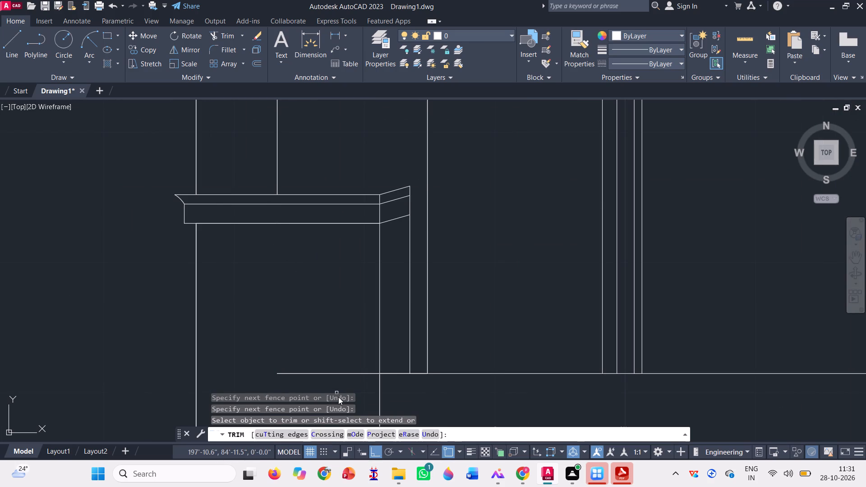
pyautogui.click(338, 397)
pyautogui.click(321, 380)
pyautogui.click(323, 354)
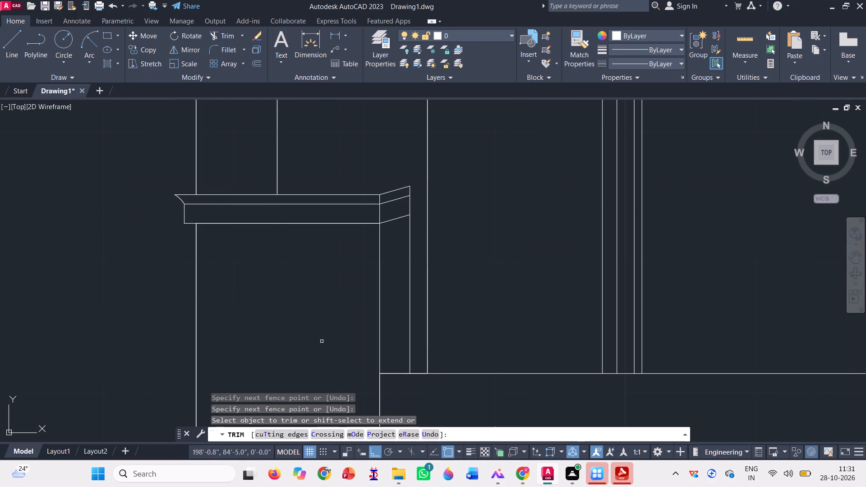
pyautogui.scroll(-4, 322, 341)
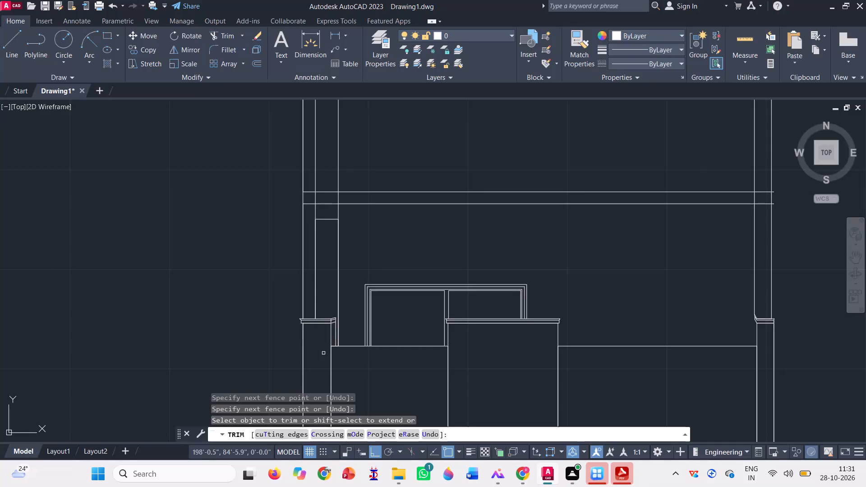
pyautogui.press('Escape')
# Delete the shorter narrow rectangle that ends just below the lowest horizontal band.
pyautogui.scroll(-2, 318, 362)
pyautogui.scroll(2, 313, 326)
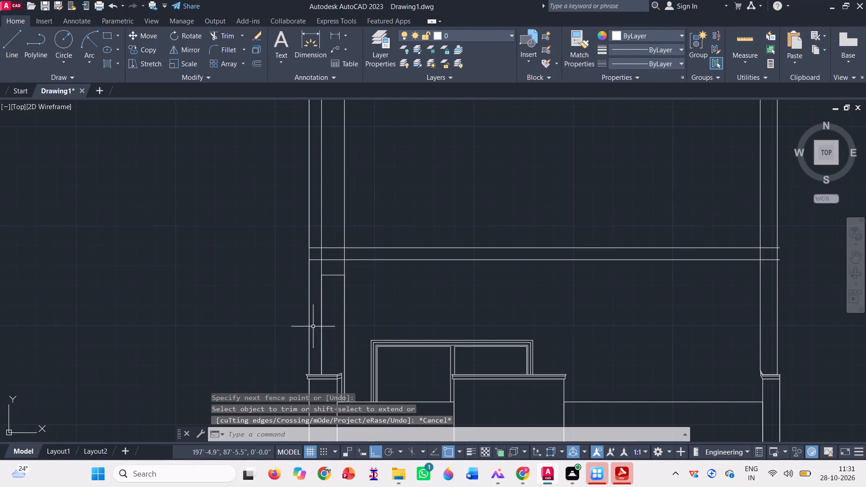
pyautogui.click(334, 275)
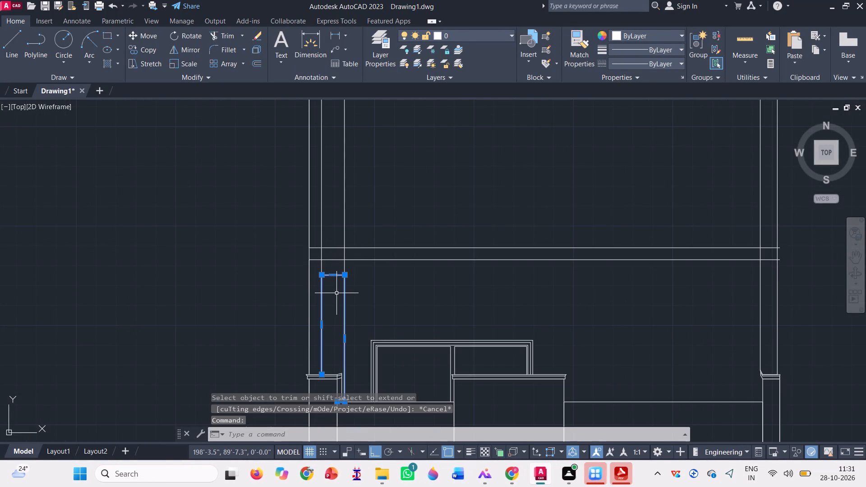
pyautogui.press('Delete')
# Trim the lowest band's ends outside the tall strip and the outer-left vertical line between the middle band and the left cap.
pyautogui.scroll(-1, 323, 354)
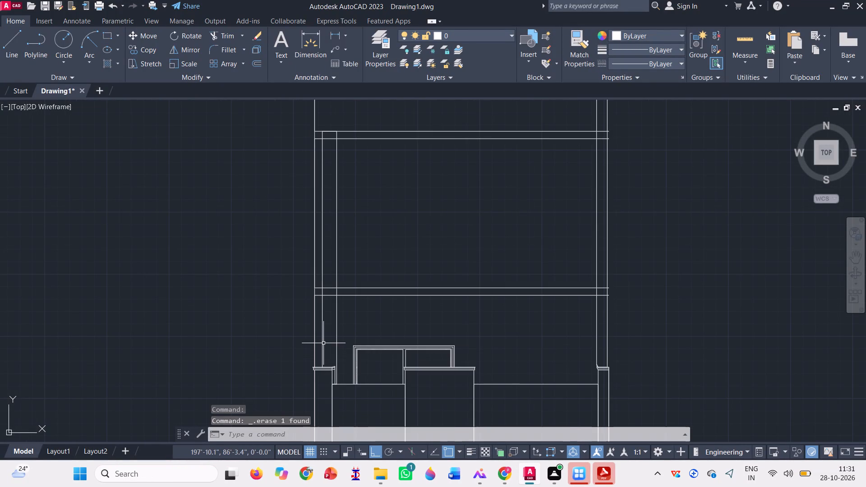
pyautogui.scroll(2, 336, 311)
pyautogui.scroll(-1, 304, 297)
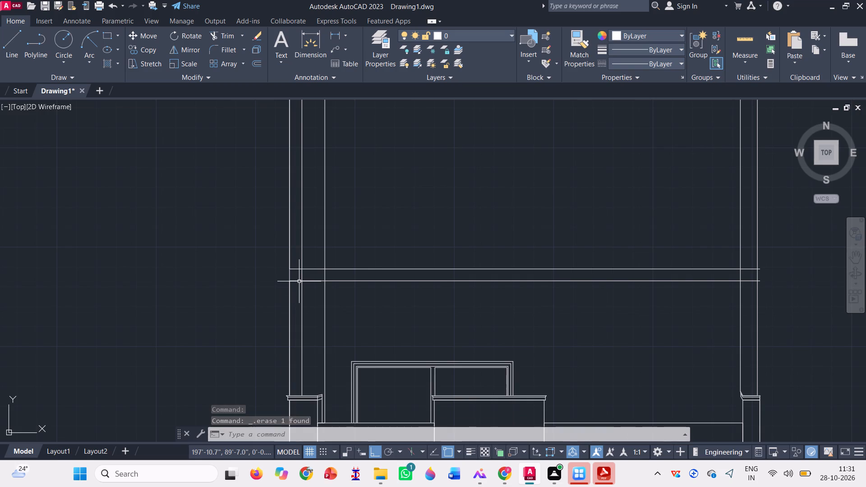
pyautogui.scroll(-1, 297, 281)
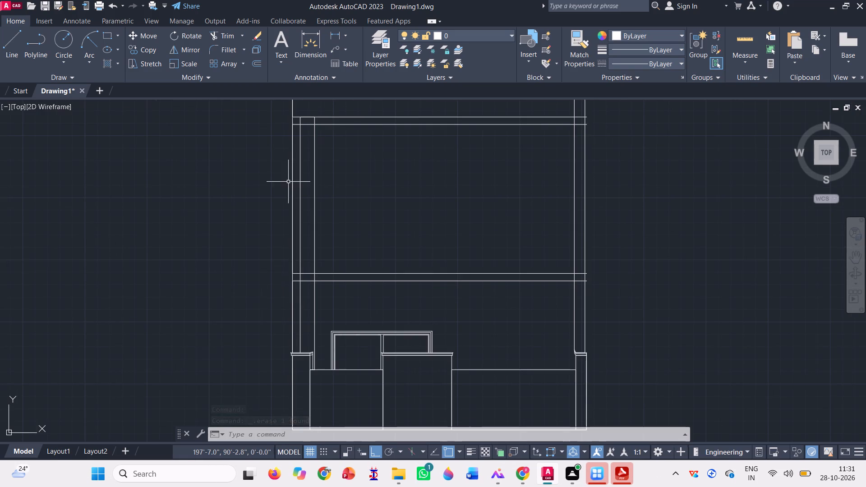
pyautogui.scroll(-1, 269, 265)
pyautogui.click(218, 32)
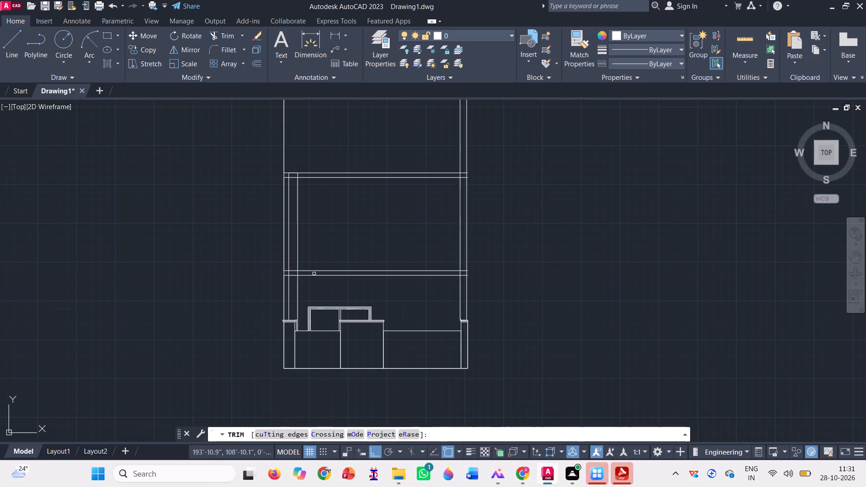
pyautogui.scroll(3, 267, 267)
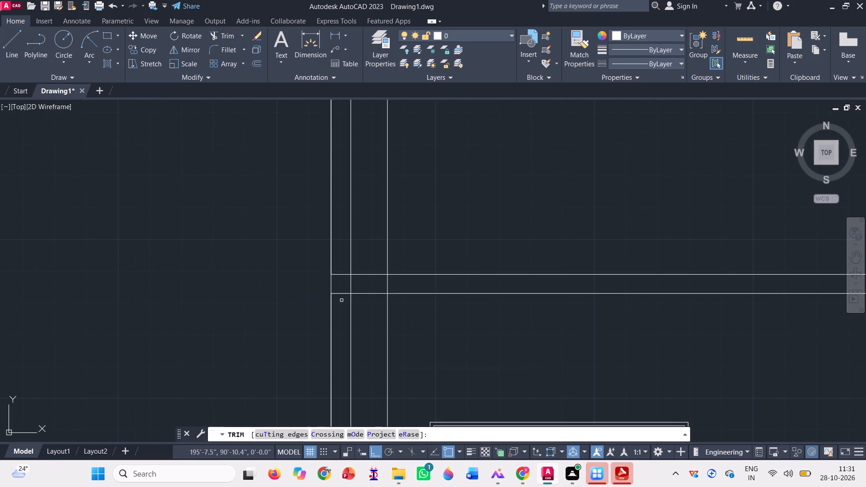
pyautogui.click(340, 300)
pyautogui.click(337, 254)
pyautogui.click(333, 260)
pyautogui.click(313, 257)
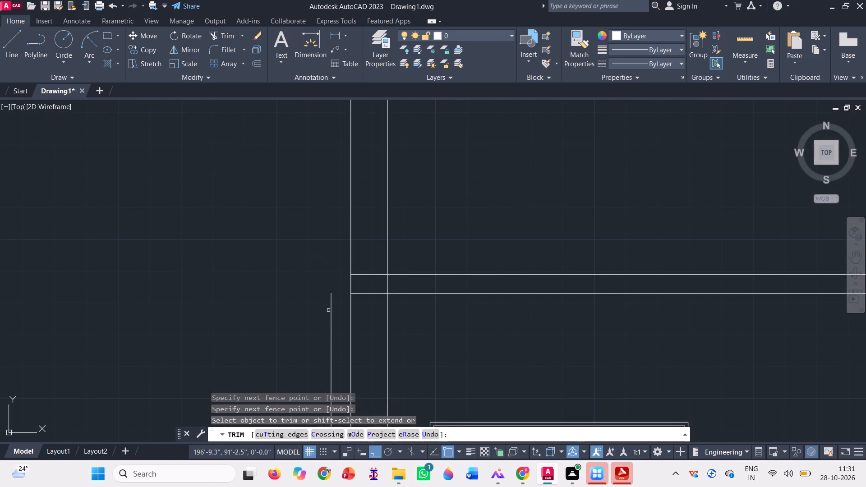
pyautogui.click(332, 317)
# Trim the middle band's ends outside the tall strip and the outer-left vertical line between the middle and top bands.
pyautogui.scroll(-3, 310, 304)
pyautogui.scroll(2, 318, 185)
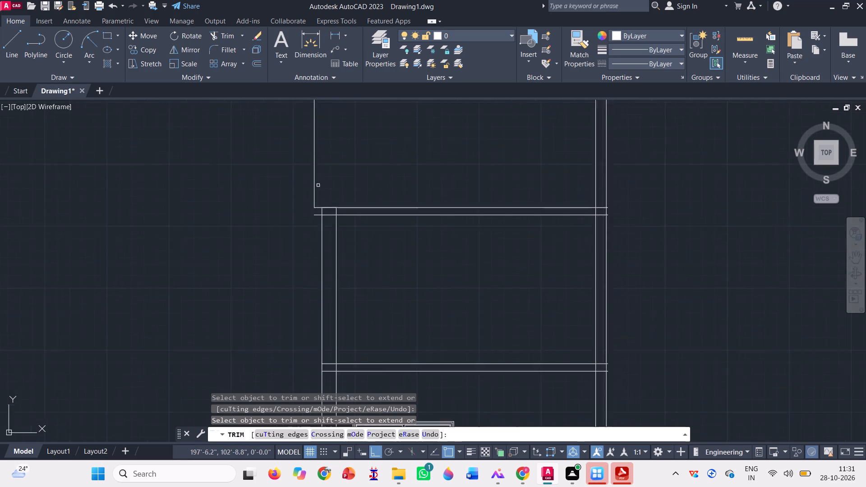
pyautogui.scroll(2, 318, 185)
pyautogui.click(307, 331)
pyautogui.click(321, 254)
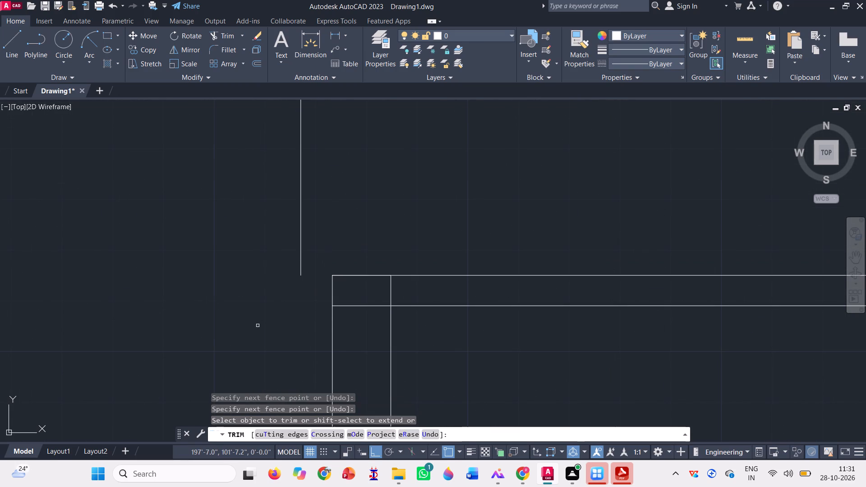
pyautogui.scroll(-3, 258, 326)
pyautogui.scroll(-1, 225, 251)
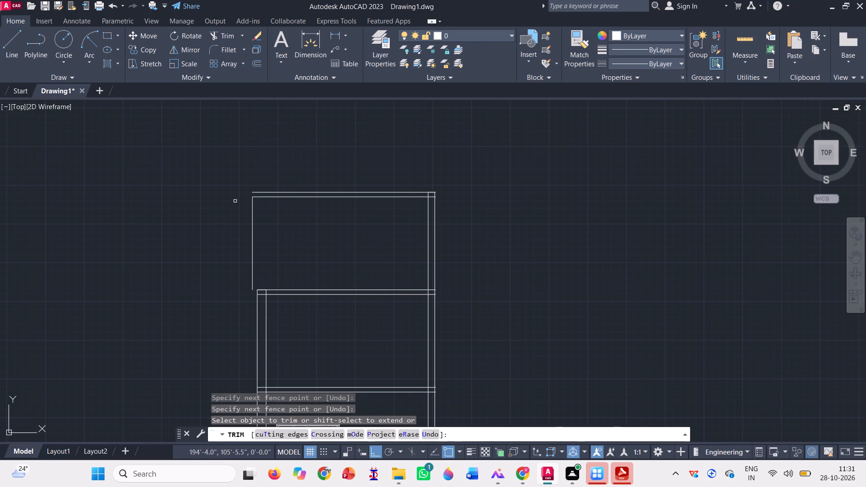
pyautogui.click(262, 219)
pyautogui.click(225, 206)
pyautogui.scroll(-1, 350, 156)
pyautogui.press('Escape')
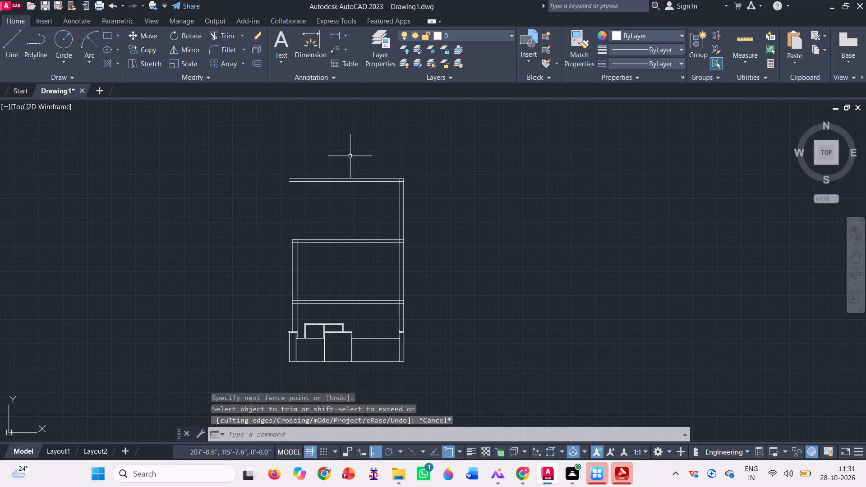
# Trim the lowest band's two lines where they cross the inside of the tall strip.
pyautogui.scroll(1, 297, 322)
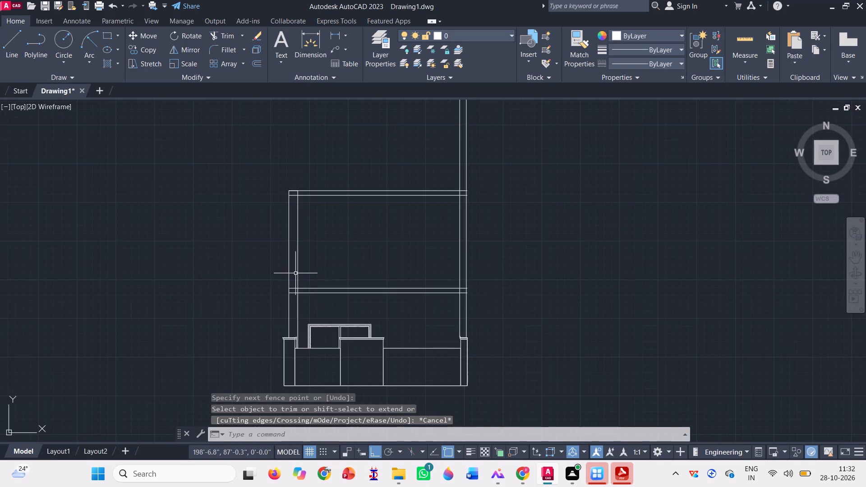
pyautogui.scroll(1, 292, 304)
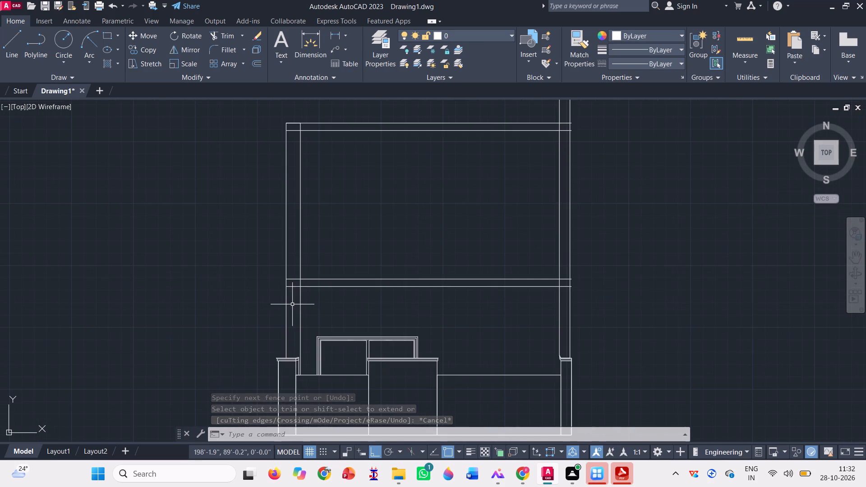
pyautogui.click(222, 34)
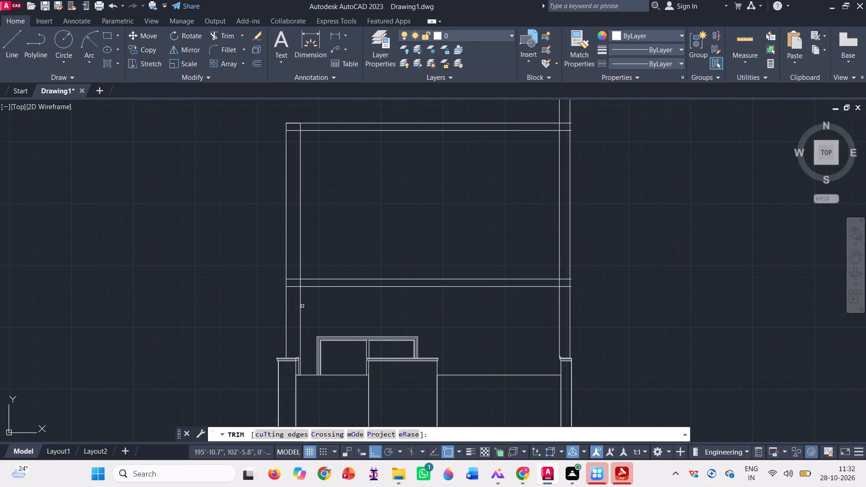
pyautogui.scroll(3, 298, 291)
pyautogui.click(264, 230)
pyautogui.click(267, 302)
pyautogui.scroll(-2, 267, 302)
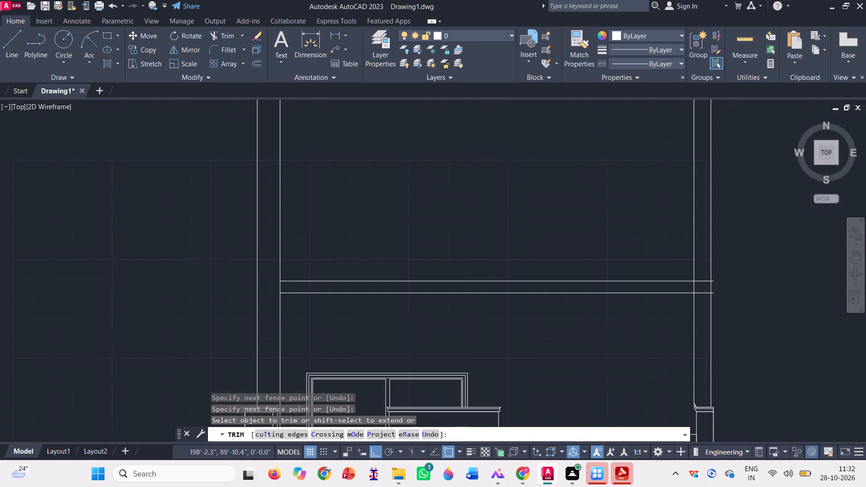
pyautogui.scroll(-1, 216, 249)
pyautogui.press('Escape')
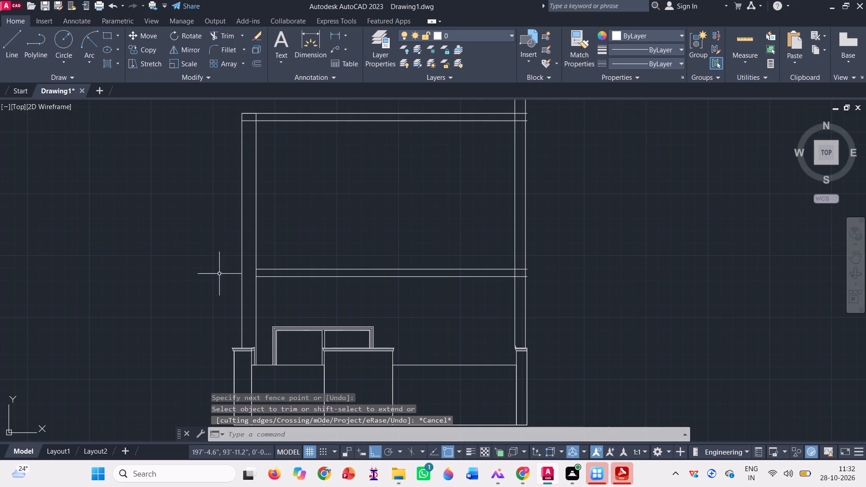
# Draw a tall rectangle inside the tall vertical strip, from the left cap's upper slanted corner up to the strip's top edge.
pyautogui.click(108, 36)
pyautogui.scroll(3, 254, 332)
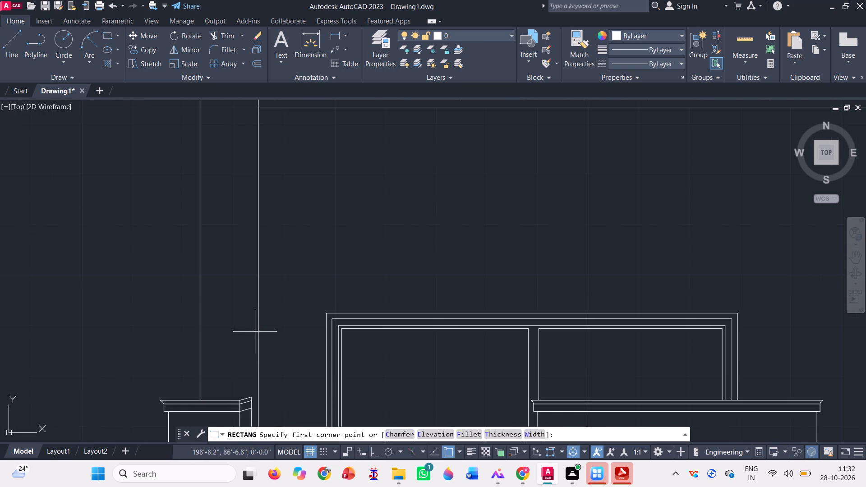
pyautogui.click(251, 395)
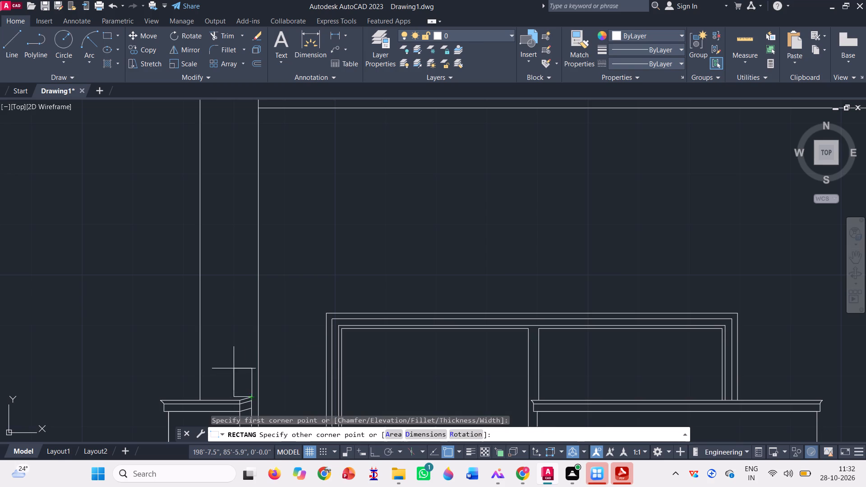
pyautogui.scroll(-1, 252, 342)
pyautogui.scroll(-2, 252, 264)
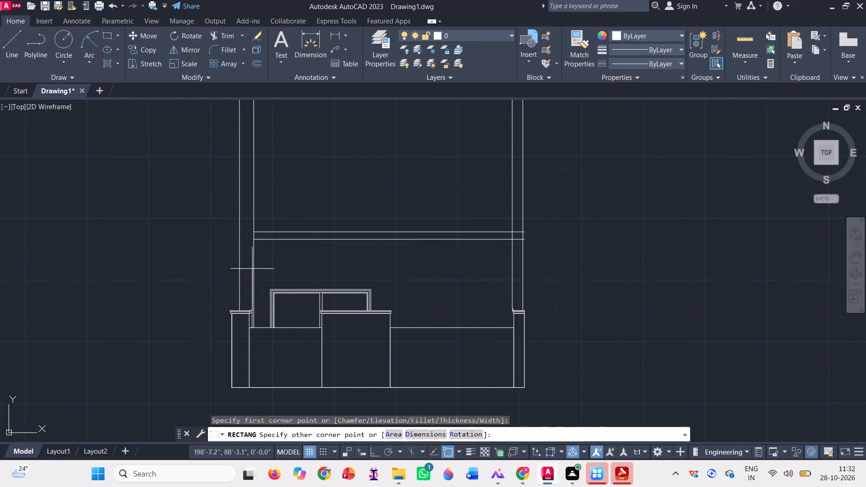
pyautogui.scroll(-1, 250, 259)
pyautogui.scroll(3, 244, 132)
pyautogui.scroll(1, 253, 185)
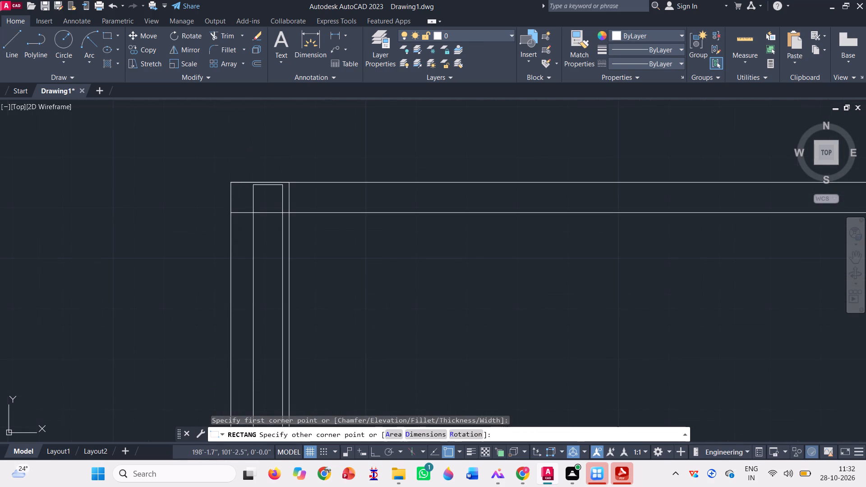
pyautogui.scroll(2, 246, 184)
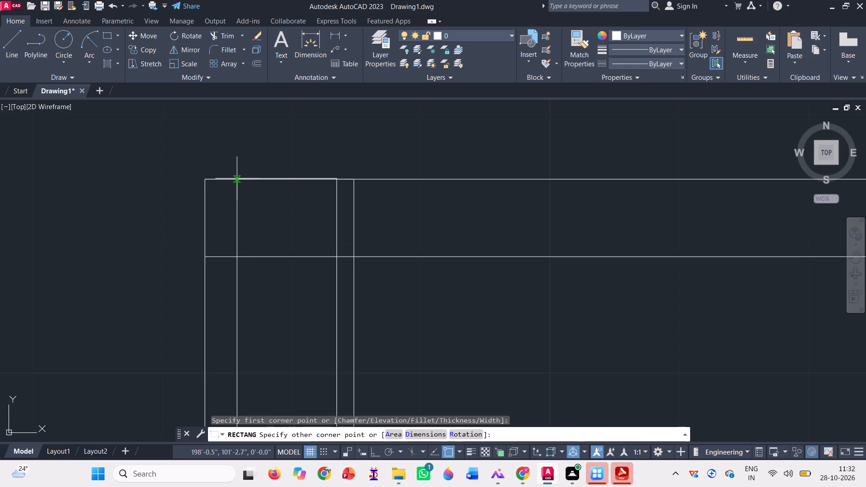
pyautogui.click(233, 179)
pyautogui.scroll(-4, 269, 167)
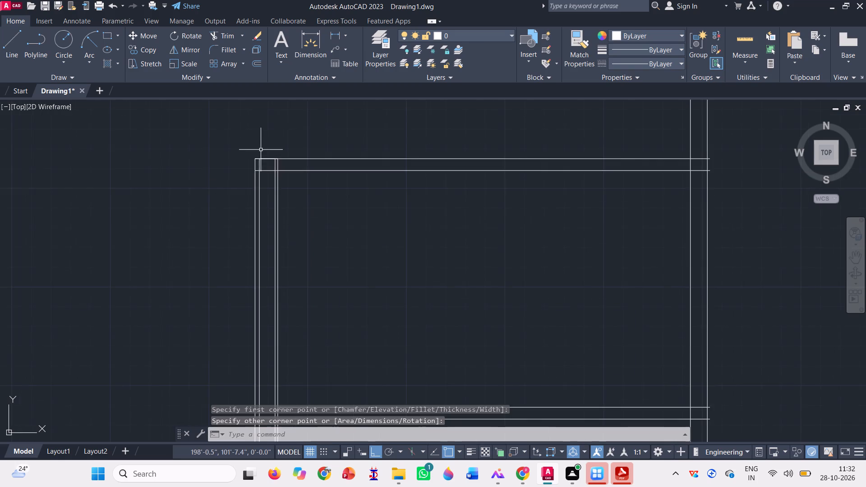
# Trim away the bottom edge of the new inner rectangle just above the left cap.
pyautogui.scroll(-2, 258, 160)
pyautogui.scroll(3, 275, 306)
pyautogui.scroll(3, 207, 322)
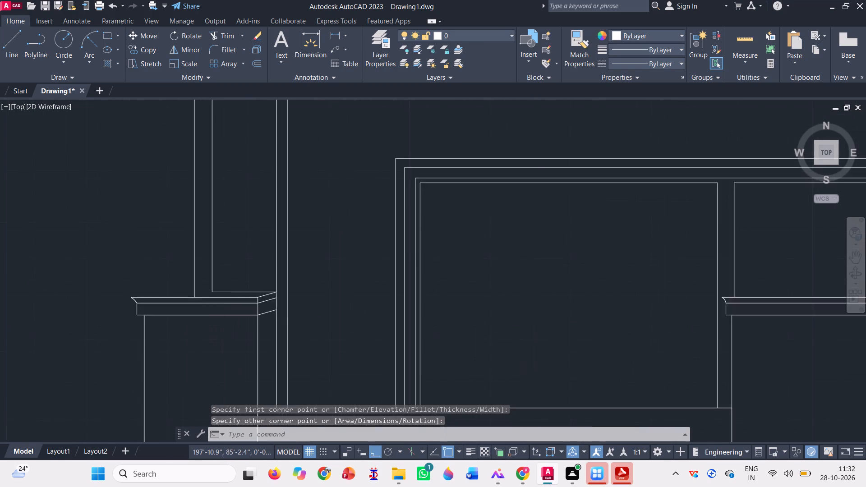
pyautogui.scroll(2, 225, 258)
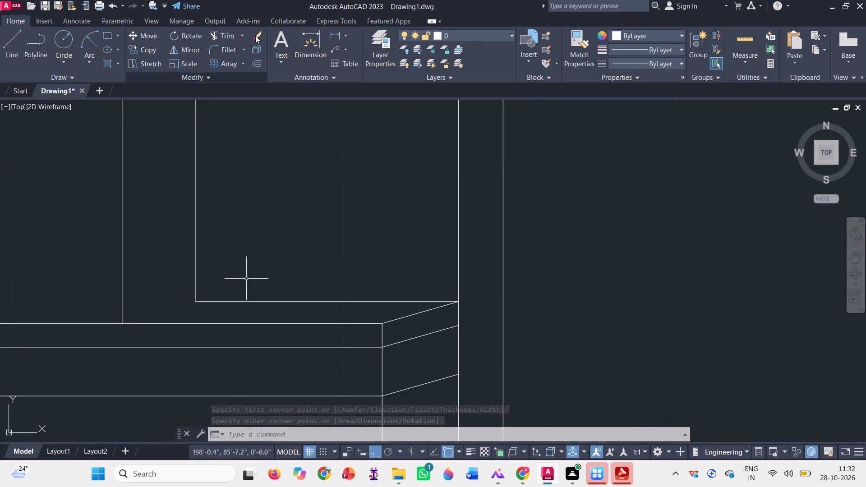
pyautogui.click(227, 37)
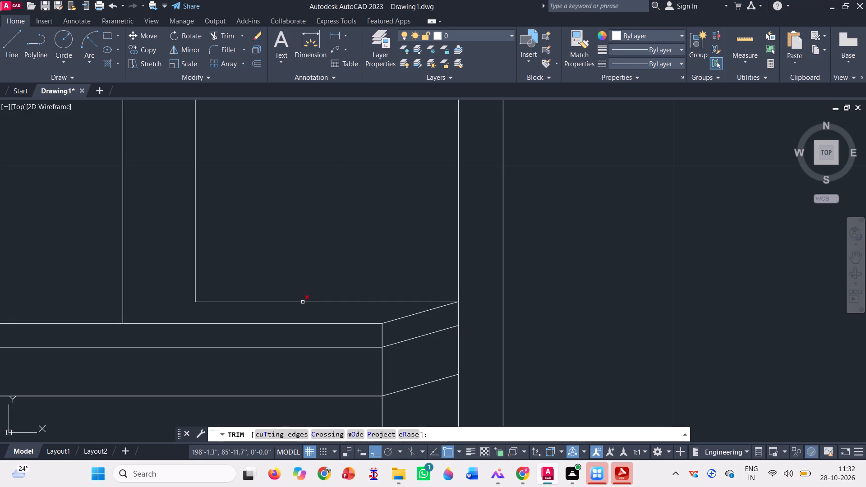
pyautogui.click(303, 302)
# Extend the inner rectangle's left line down to the top of the left cap.
pyautogui.click(240, 32)
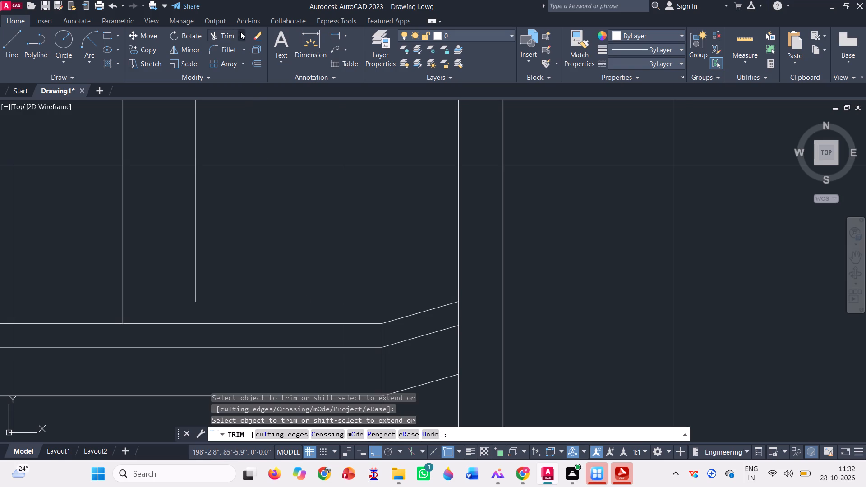
pyautogui.click(236, 77)
pyautogui.click(169, 222)
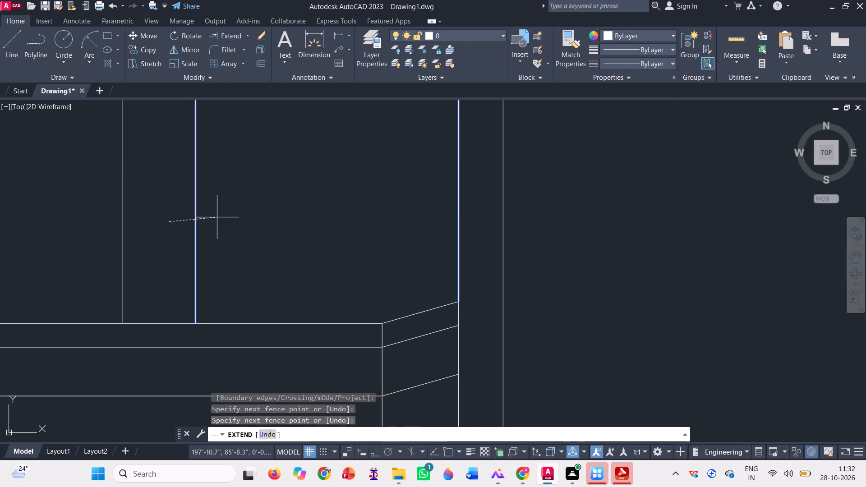
pyautogui.click(248, 220)
pyautogui.scroll(-4, 274, 273)
pyautogui.press('Escape')
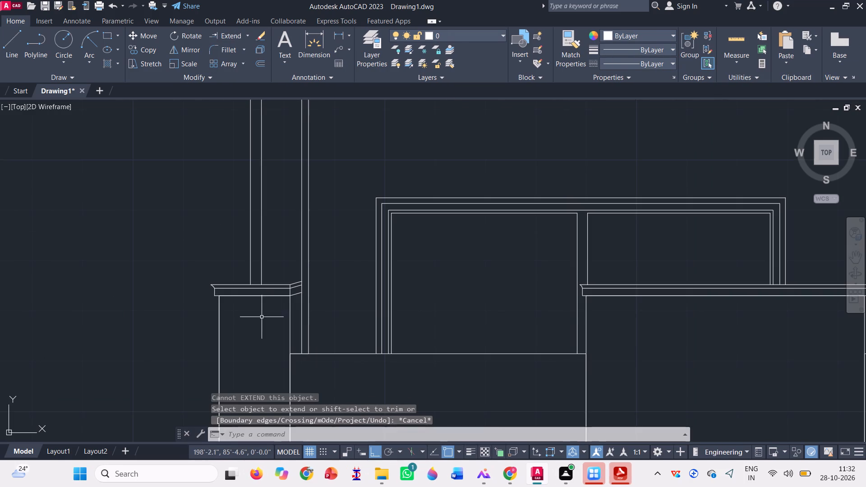
# Draw a very narrow full-height rectangle inside the tall strip, from its top edge down to the top of the left cap.
pyautogui.scroll(-4, 262, 318)
pyautogui.scroll(2, 285, 163)
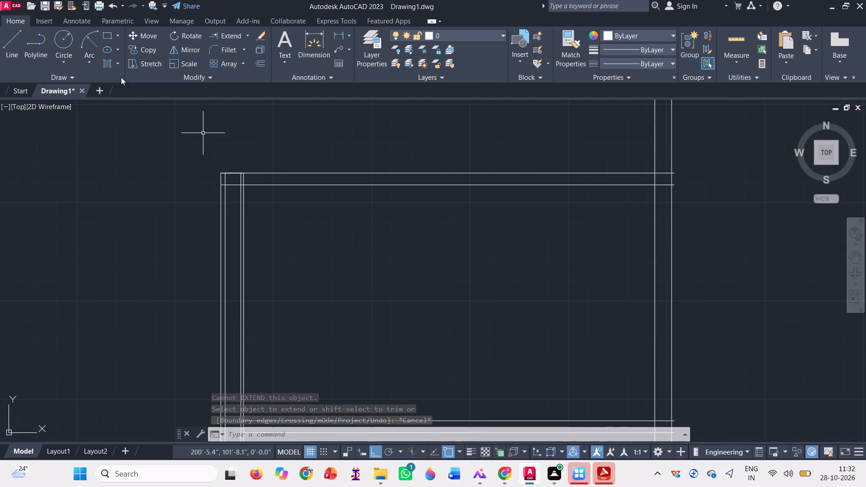
pyautogui.click(111, 35)
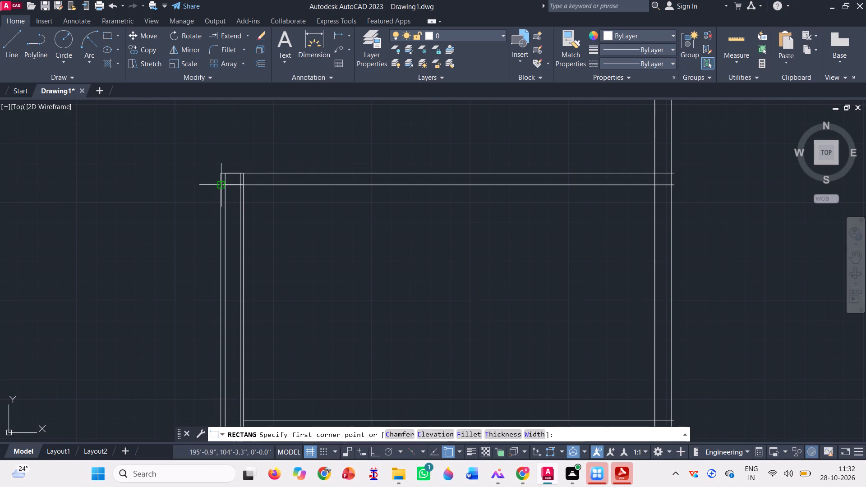
pyautogui.scroll(4, 230, 182)
pyautogui.click(232, 156)
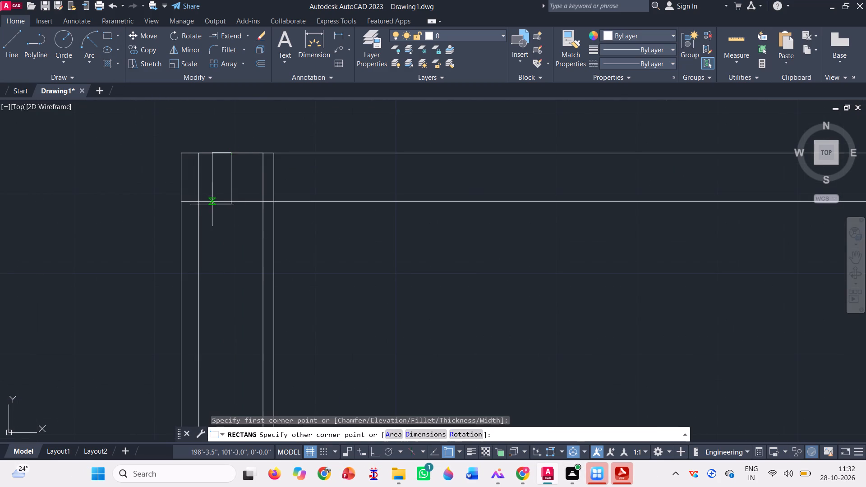
pyautogui.scroll(-5, 238, 179)
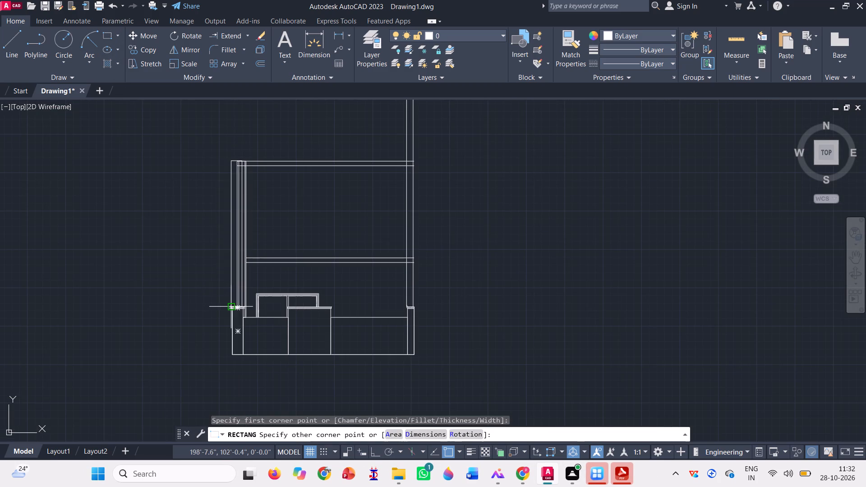
pyautogui.scroll(6, 236, 309)
pyautogui.scroll(4, 254, 259)
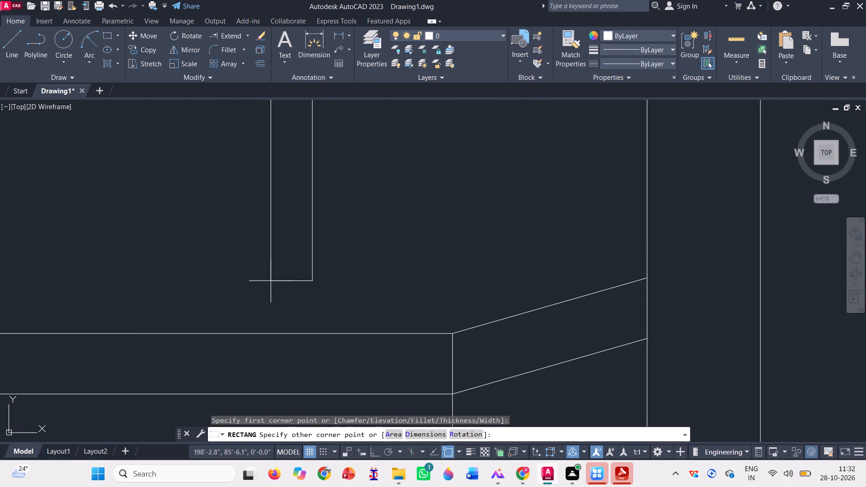
pyautogui.click(304, 334)
pyautogui.scroll(-2, 299, 347)
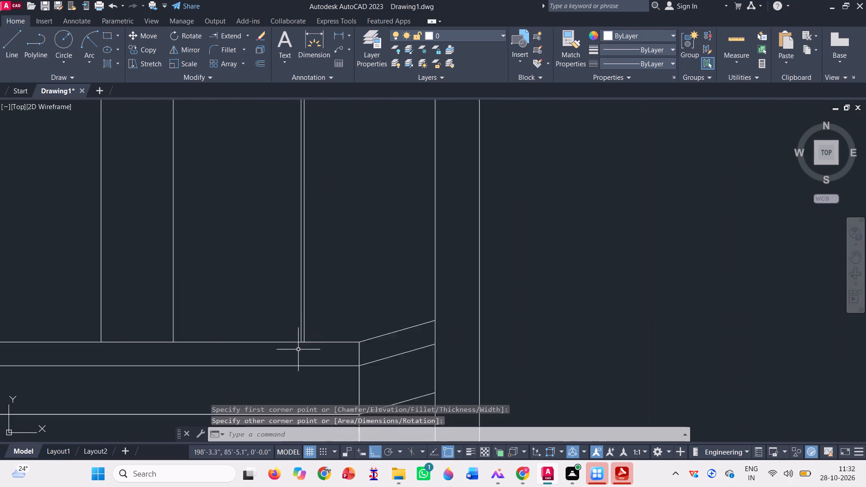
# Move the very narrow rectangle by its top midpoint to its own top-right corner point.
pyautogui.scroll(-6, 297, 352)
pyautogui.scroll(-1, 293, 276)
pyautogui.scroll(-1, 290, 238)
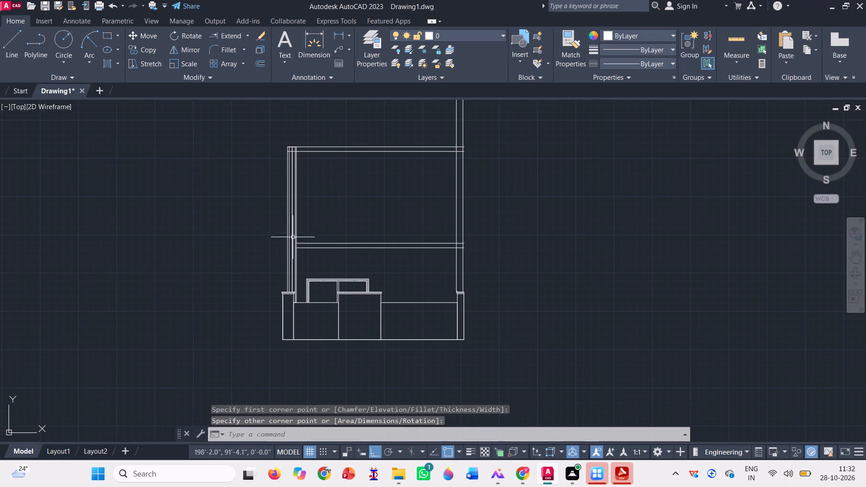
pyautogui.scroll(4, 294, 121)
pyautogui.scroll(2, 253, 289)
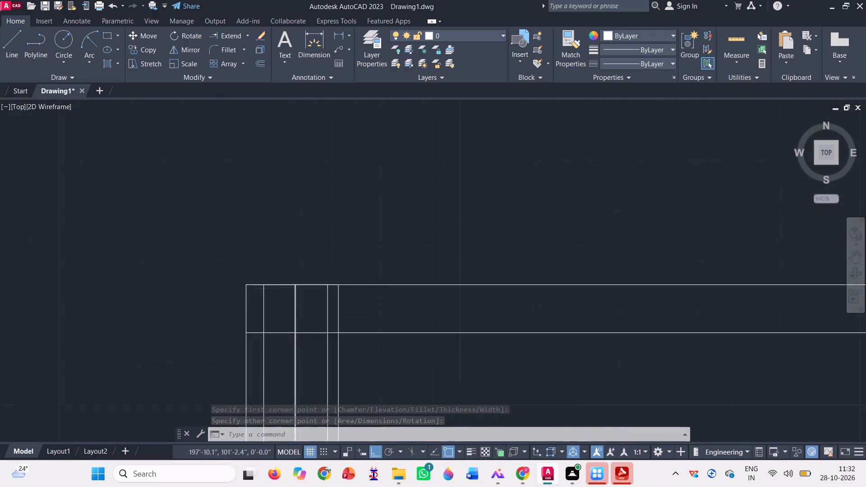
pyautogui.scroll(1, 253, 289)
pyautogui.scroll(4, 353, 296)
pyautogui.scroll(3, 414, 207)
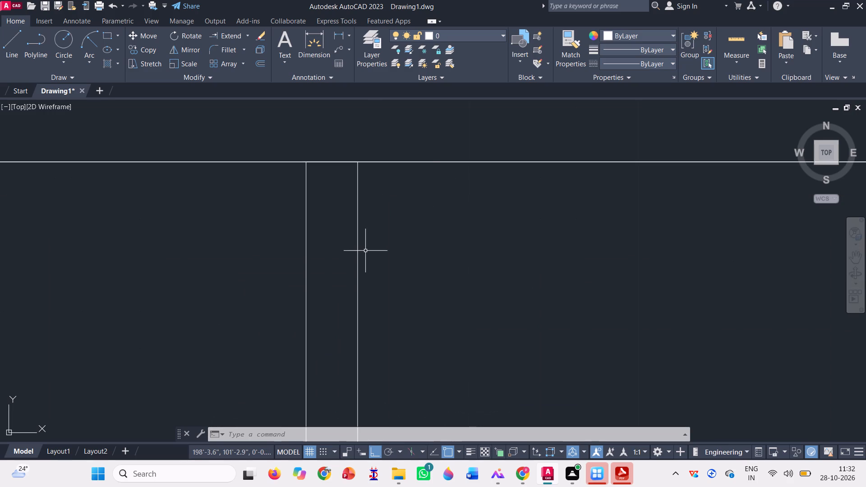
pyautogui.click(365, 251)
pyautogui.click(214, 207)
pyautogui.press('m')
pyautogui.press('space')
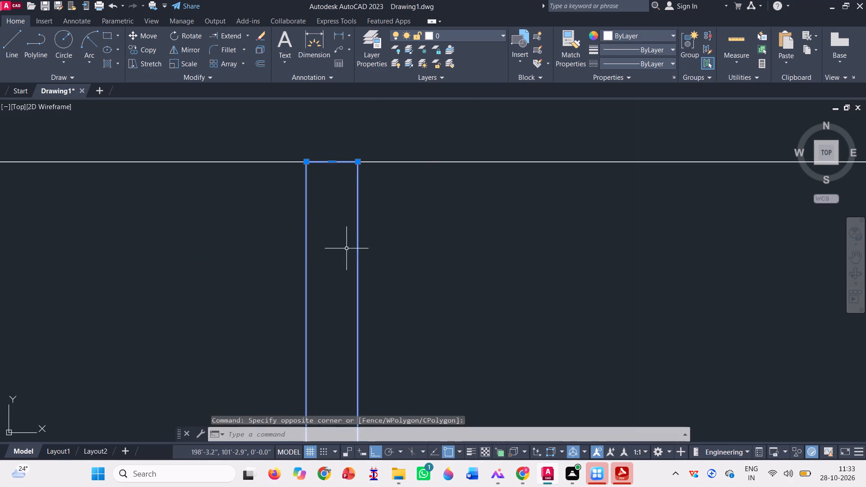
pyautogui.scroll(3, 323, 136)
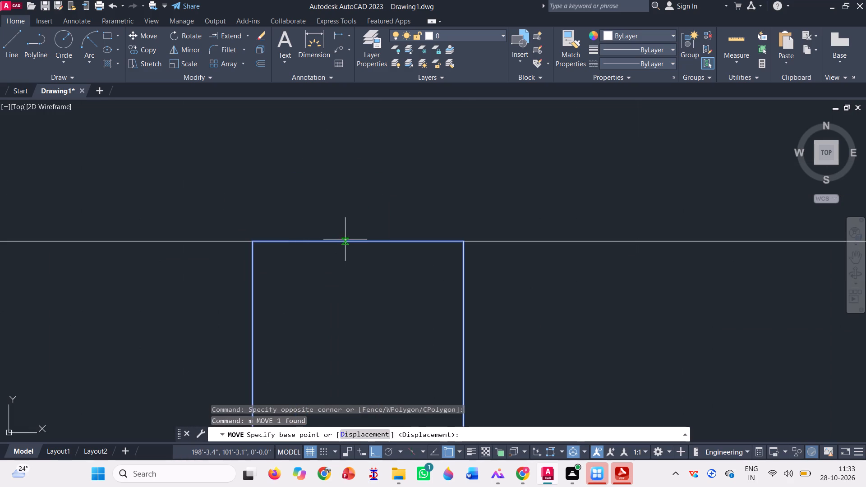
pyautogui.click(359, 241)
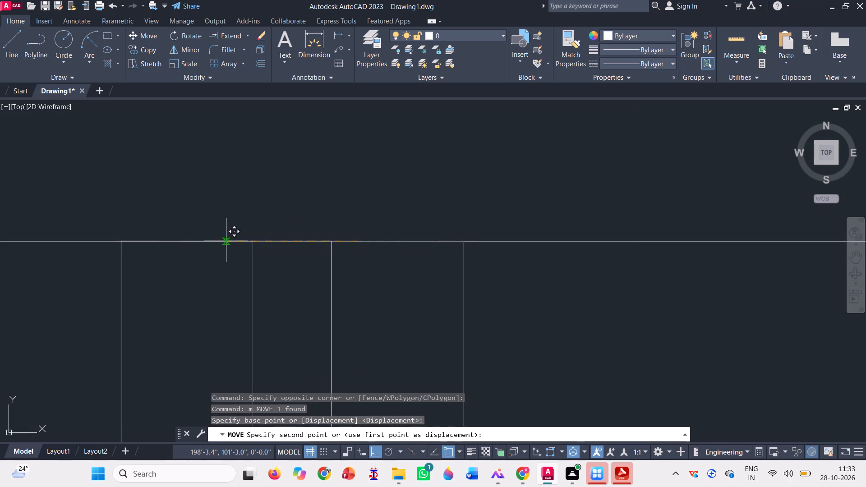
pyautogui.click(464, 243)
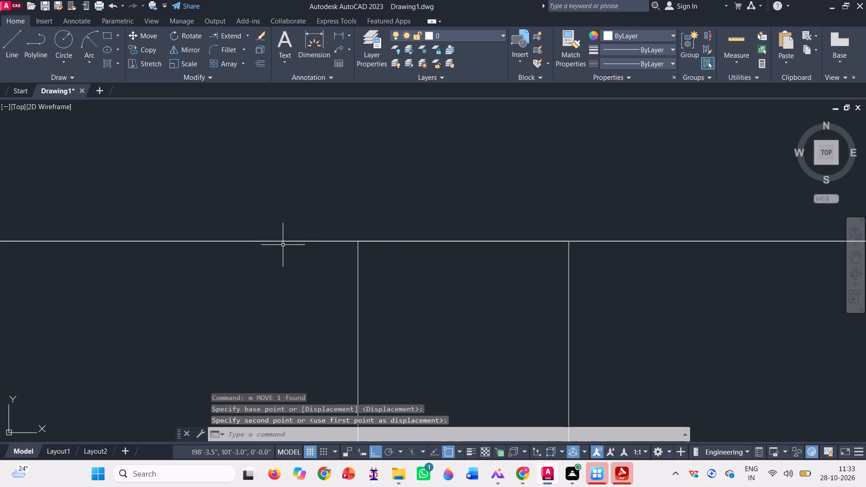
# Draw a line from the tall strip's top-left corner to its top edge's midpoint, continuing with a short vertical guide upward.
pyautogui.press('l')
pyautogui.press('Return')
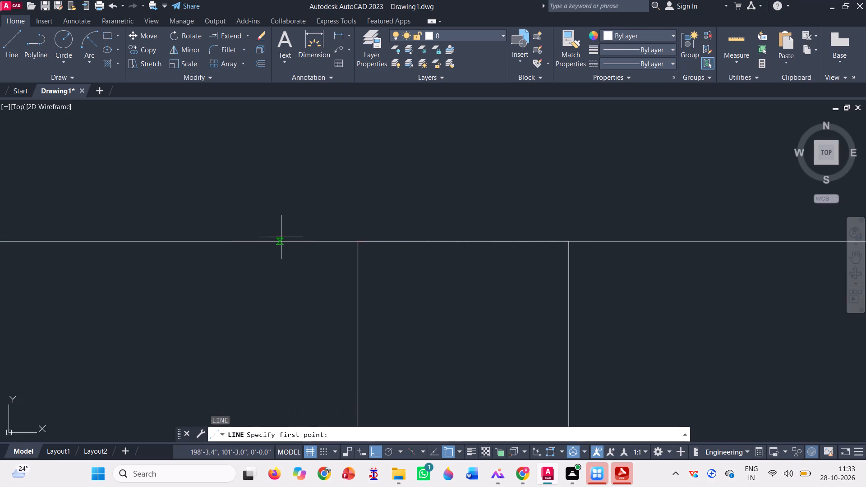
pyautogui.scroll(-3, 253, 215)
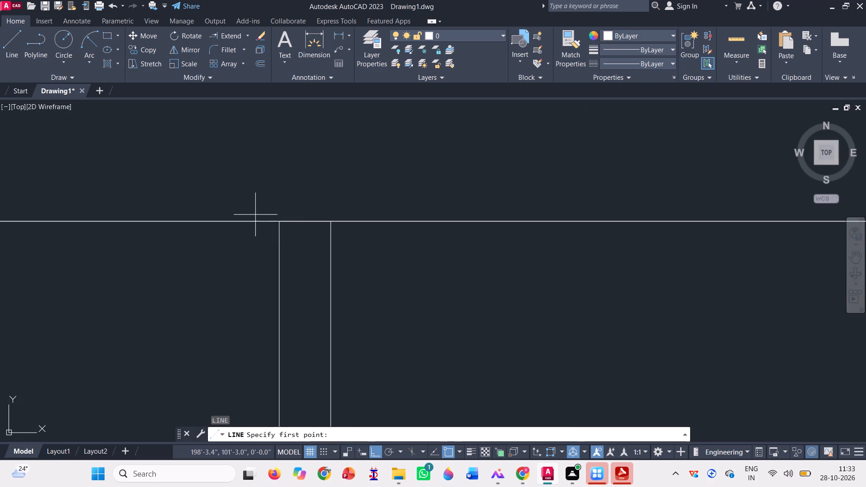
pyautogui.scroll(-3, 378, 234)
pyautogui.scroll(-3, 222, 235)
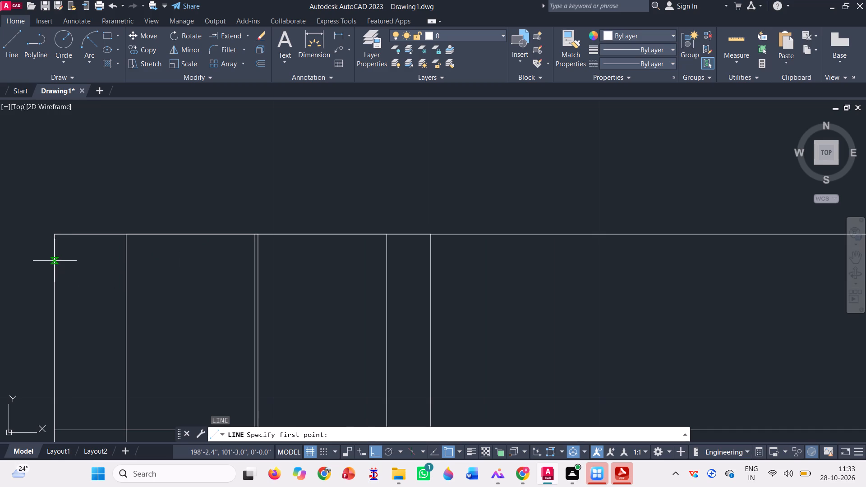
pyautogui.click(51, 234)
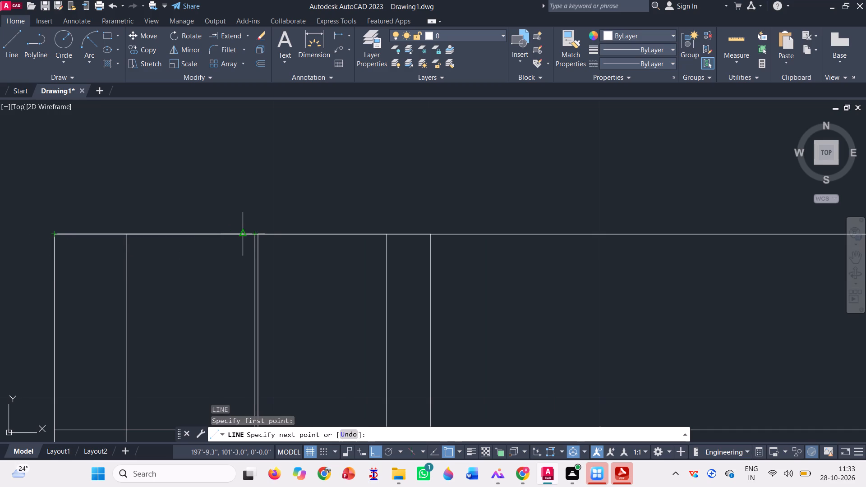
pyautogui.click(242, 235)
pyautogui.click(249, 186)
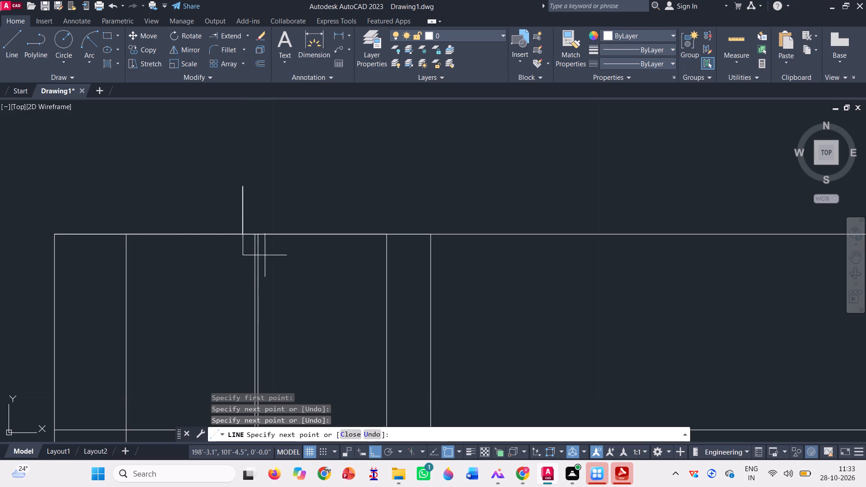
pyautogui.press('Escape')
# Move the very narrow rectangle by its top midpoint to the foot of the vertical guide, centring it in the tall strip.
pyautogui.click(267, 269)
pyautogui.click(241, 259)
pyautogui.write('m')
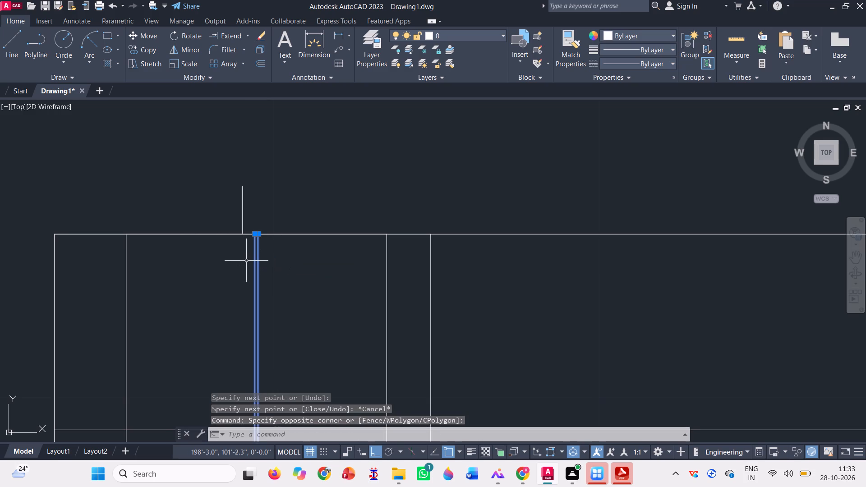
pyautogui.press('space')
pyautogui.scroll(4, 253, 223)
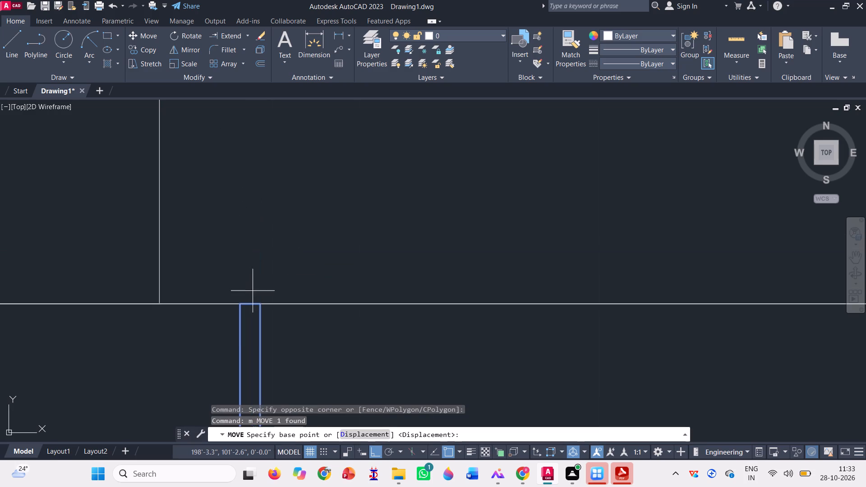
pyautogui.click(250, 303)
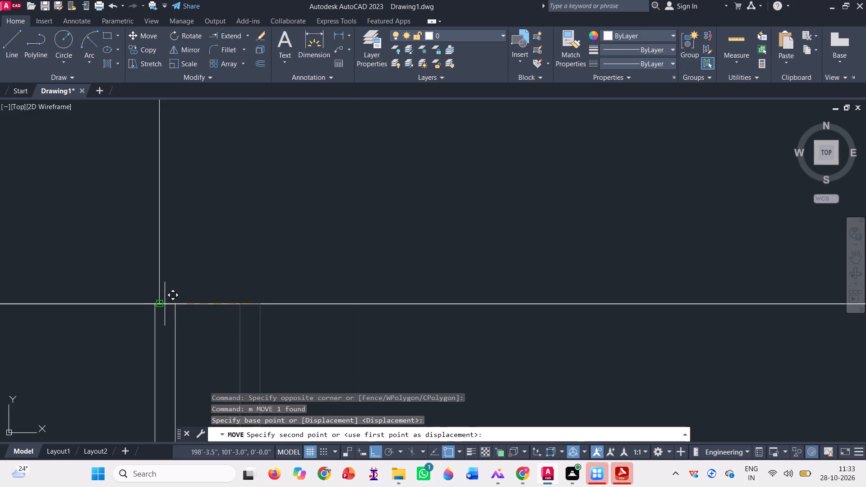
pyautogui.click(161, 305)
# Delete the short vertical guide line above the tall strip.
pyautogui.scroll(-5, 254, 298)
pyautogui.click(258, 258)
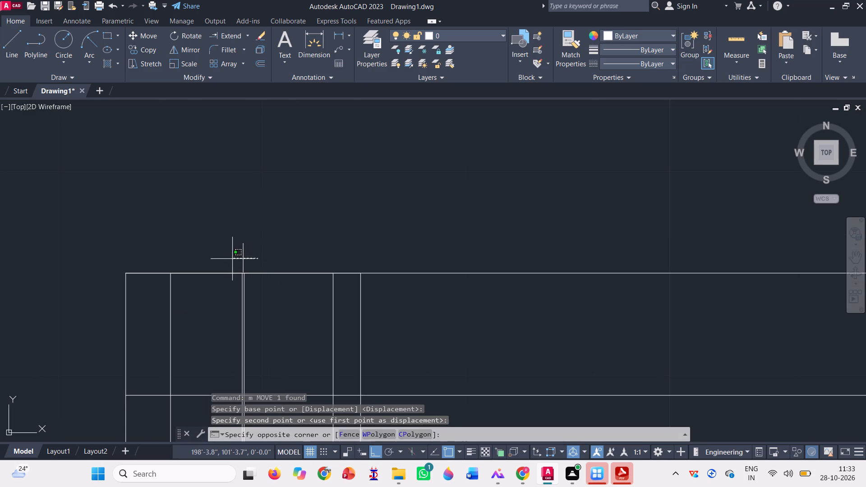
pyautogui.click(232, 259)
pyautogui.press('Delete')
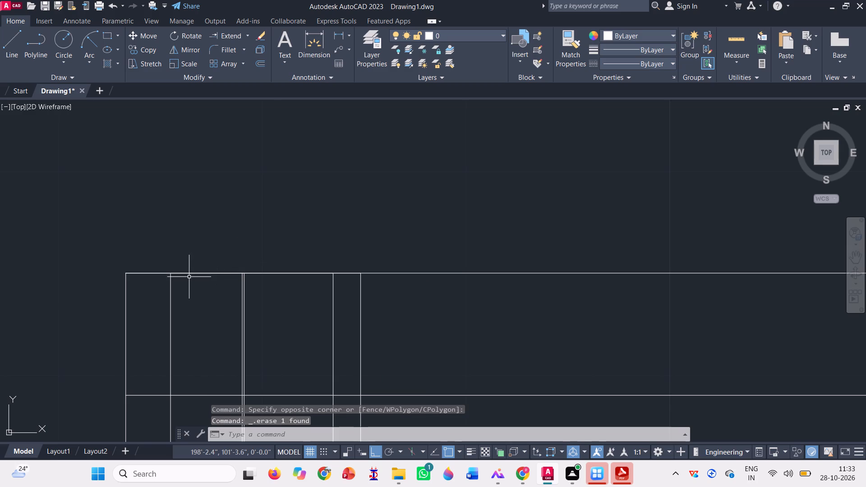
# Delete the short horizontal guide line from the tall strip's top-left corner to its top edge's midpoint.
pyautogui.click(181, 272)
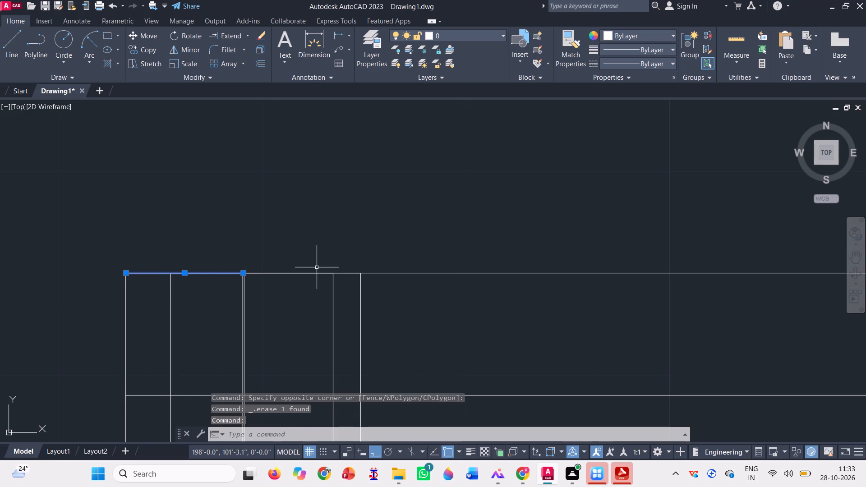
pyautogui.press('Delete')
# Examine the top of the left tall strip and its position in the overall layout.
pyautogui.scroll(-2, 317, 271)
pyautogui.scroll(-2, 266, 231)
pyautogui.scroll(-2, 188, 215)
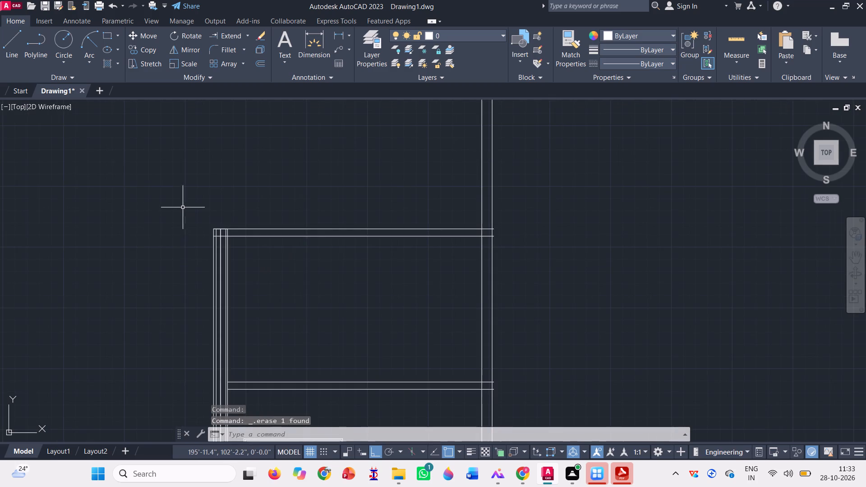
pyautogui.scroll(-2, 185, 206)
pyautogui.scroll(2, 194, 277)
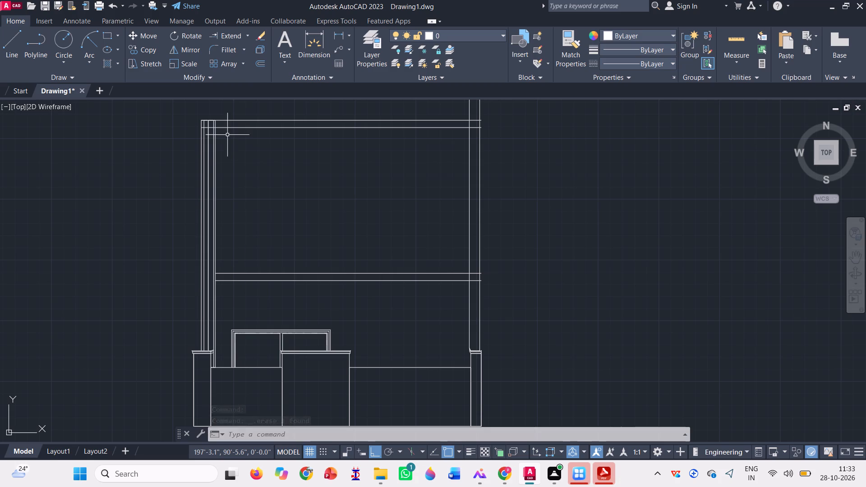
pyautogui.scroll(4, 201, 110)
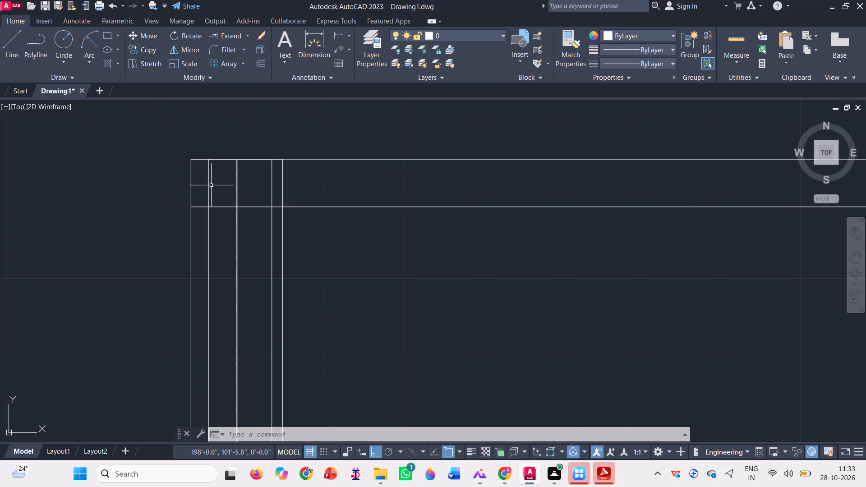
pyautogui.scroll(-3, 207, 175)
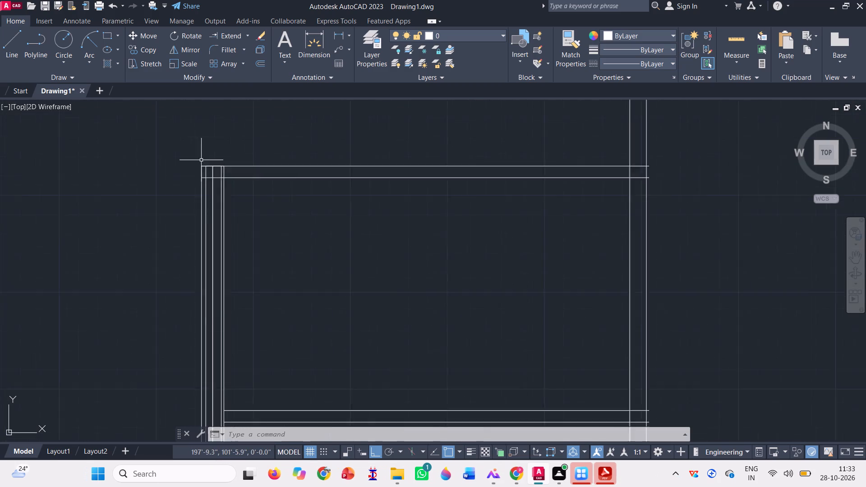
pyautogui.scroll(-3, 201, 160)
pyautogui.scroll(2, 208, 214)
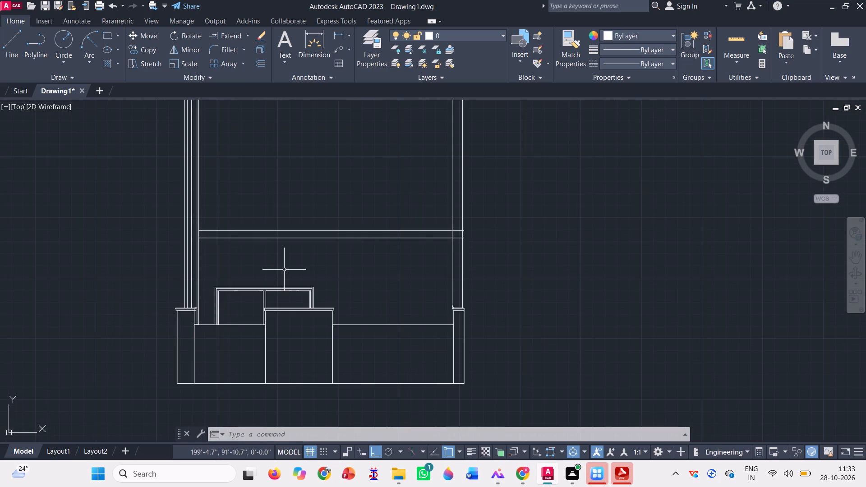
# Copy the left tall strip with its inner lines by its bottom-left corner onto the middle capped rectangle, near the cap's right end.
pyautogui.click(212, 265)
pyautogui.click(166, 252)
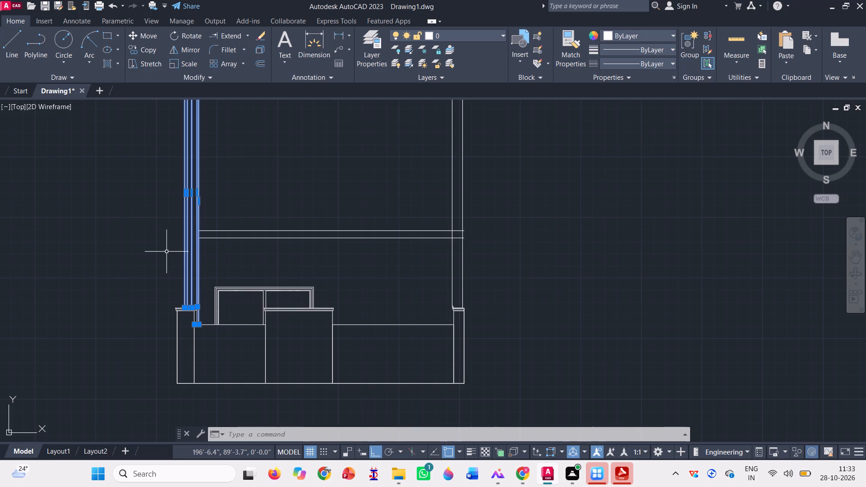
pyautogui.write('co')
pyautogui.press('space')
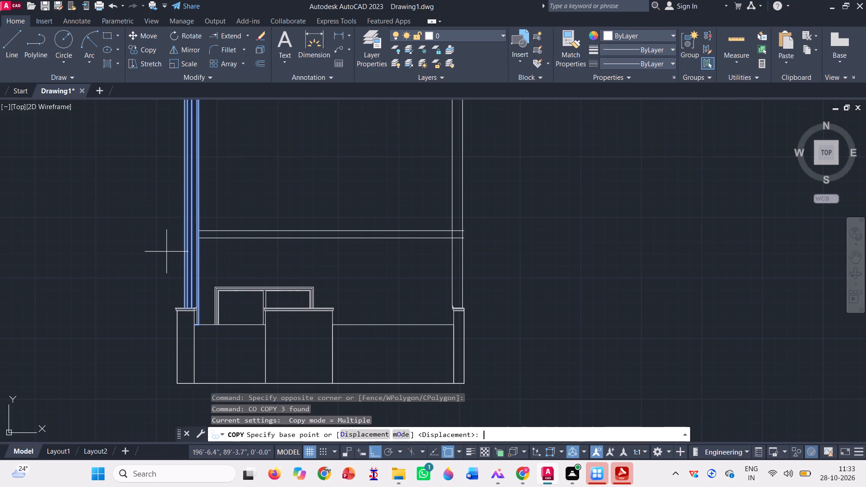
pyautogui.scroll(3, 205, 323)
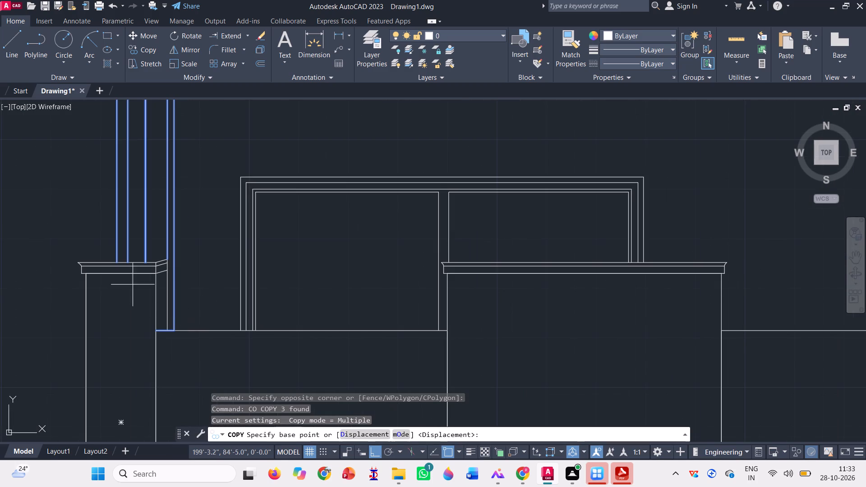
pyautogui.click(115, 262)
pyautogui.scroll(-2, 138, 251)
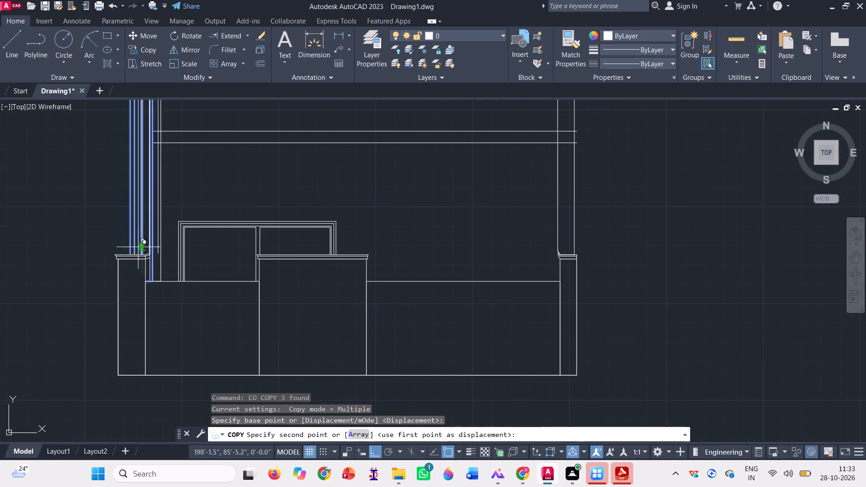
pyautogui.scroll(-2, 131, 236)
pyautogui.scroll(3, 193, 226)
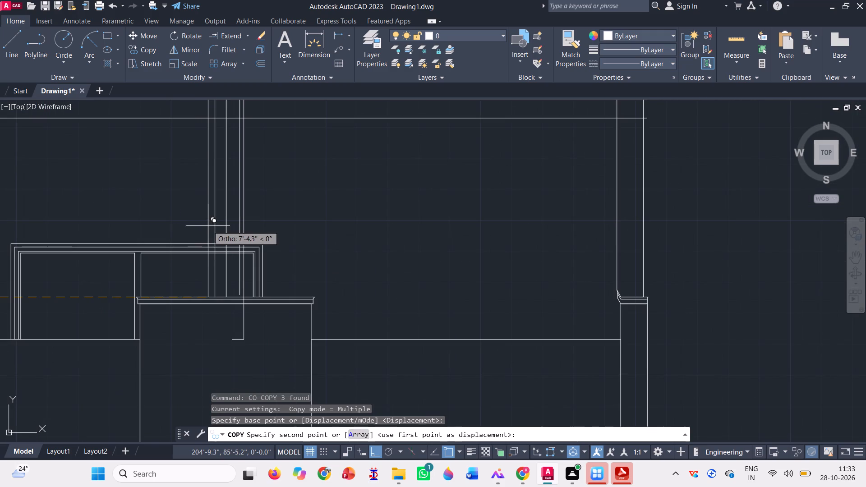
pyautogui.scroll(2, 286, 260)
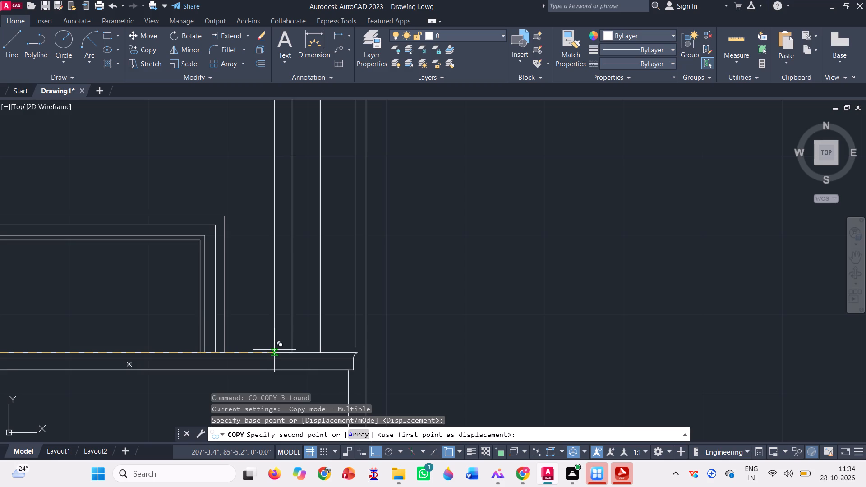
pyautogui.click(274, 353)
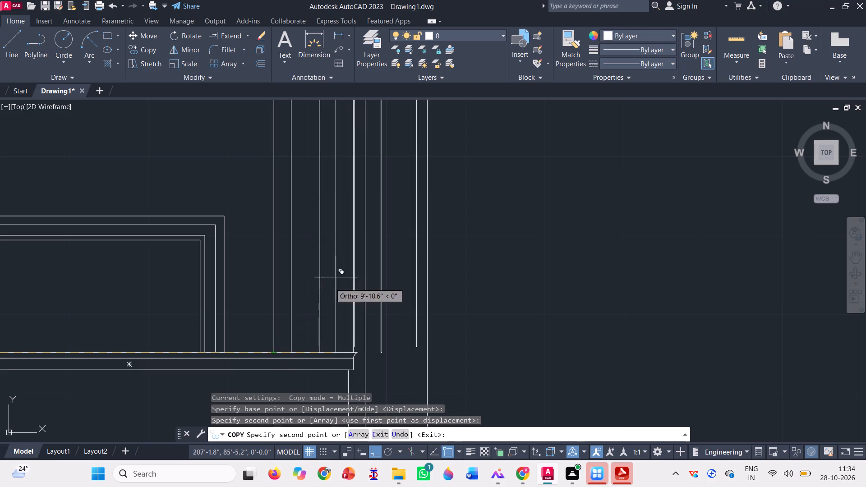
pyautogui.press('space')
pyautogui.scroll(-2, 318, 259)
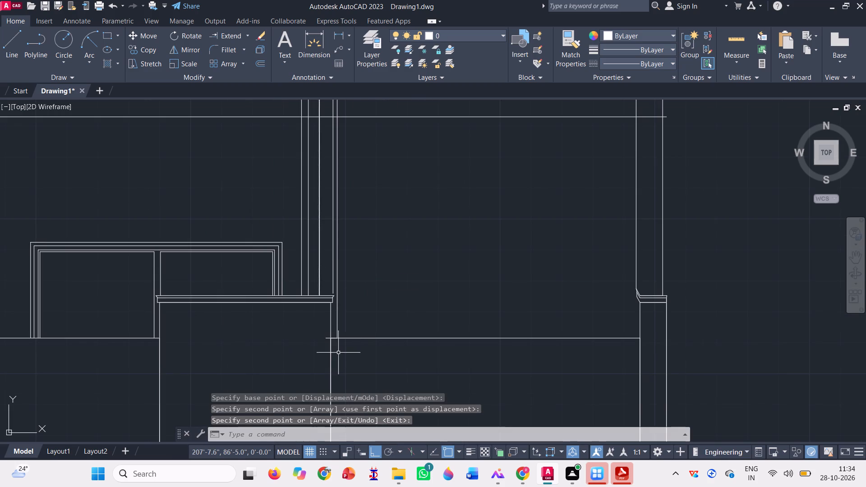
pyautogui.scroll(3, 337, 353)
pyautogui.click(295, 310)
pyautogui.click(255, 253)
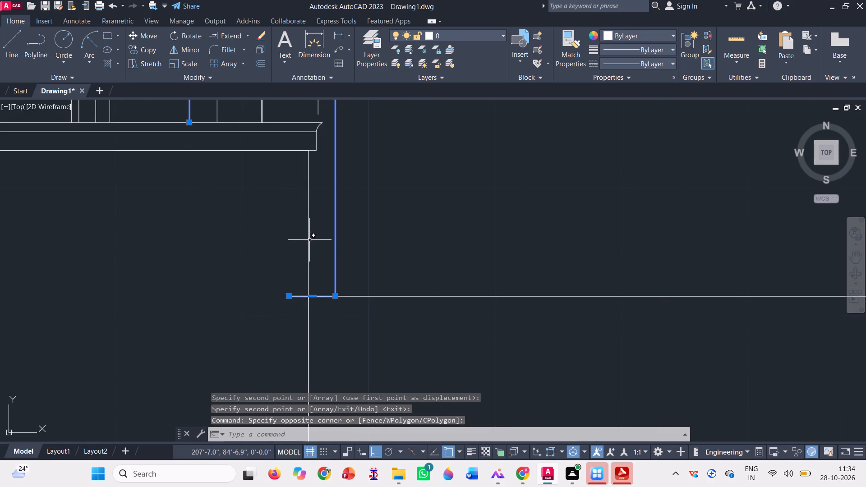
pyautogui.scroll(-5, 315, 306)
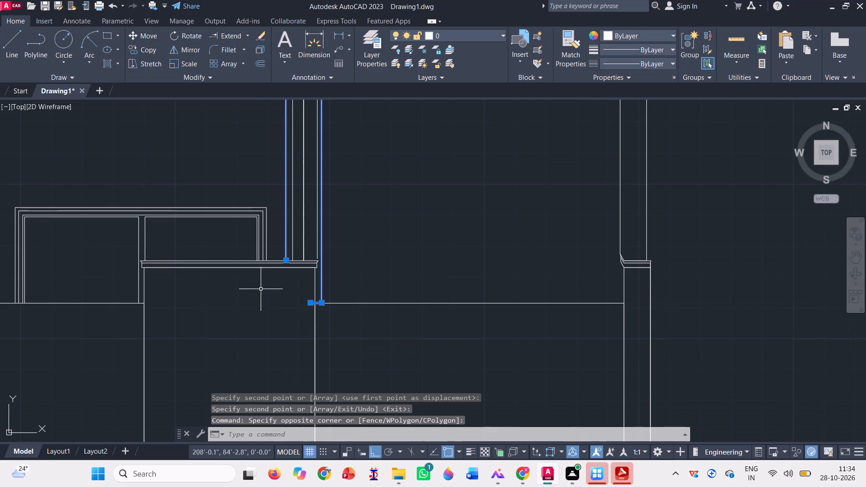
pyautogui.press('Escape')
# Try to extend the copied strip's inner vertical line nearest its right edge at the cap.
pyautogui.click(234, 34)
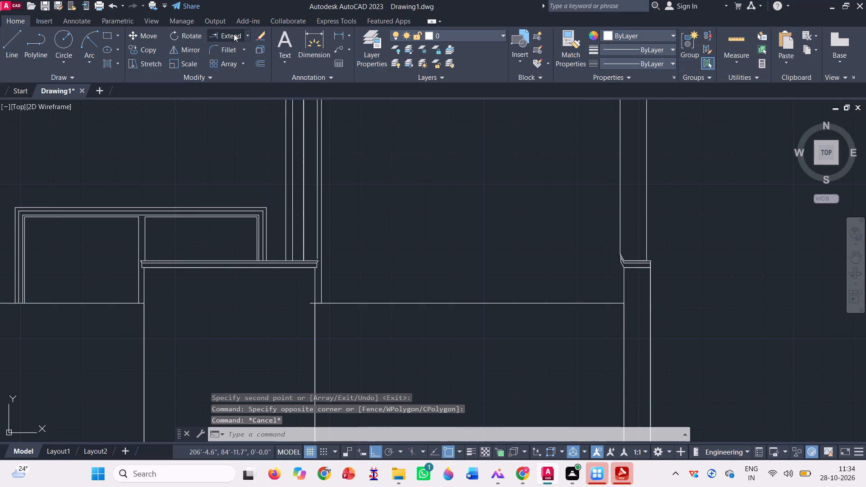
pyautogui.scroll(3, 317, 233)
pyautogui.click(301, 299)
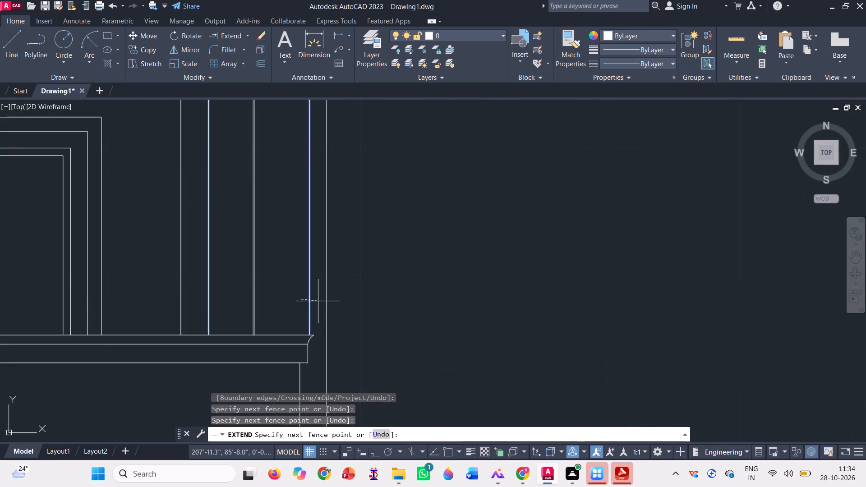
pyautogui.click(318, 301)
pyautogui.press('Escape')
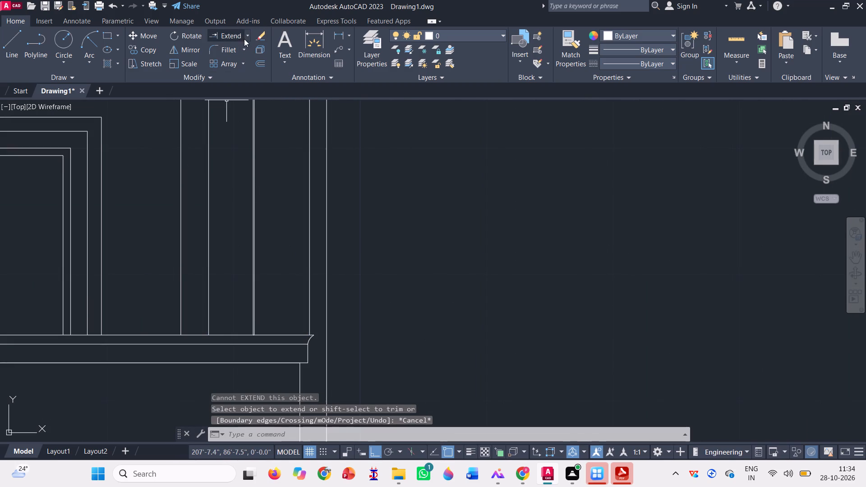
# Trim the copied strip's bottom edge inside the middle capped rectangle and between that rectangle and the strip's right edge.
pyautogui.click(246, 39)
pyautogui.click(243, 55)
pyautogui.scroll(-3, 309, 224)
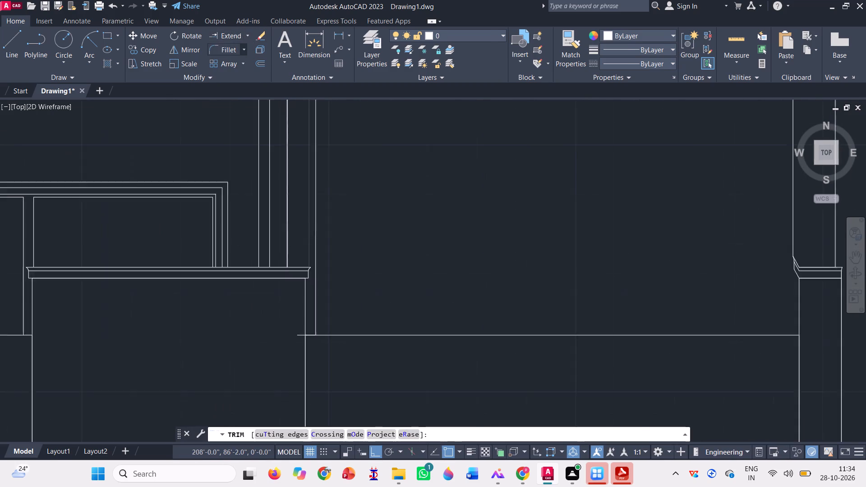
pyautogui.scroll(3, 301, 305)
pyautogui.click(310, 255)
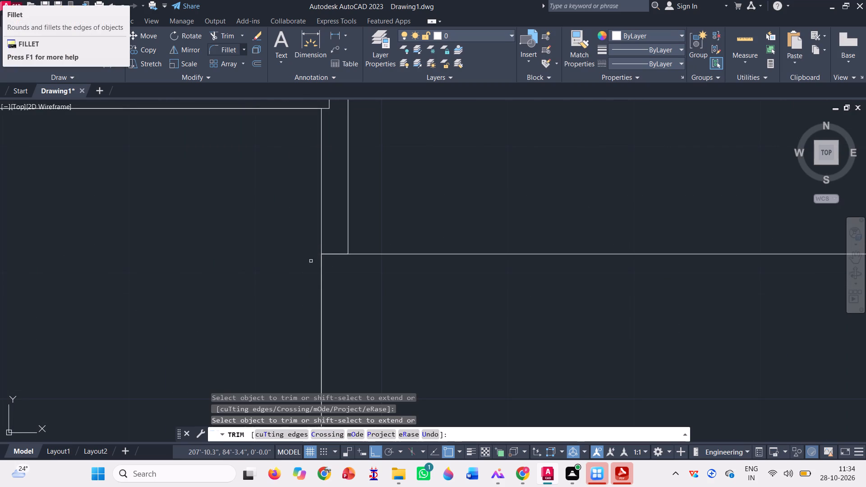
pyautogui.click(332, 253)
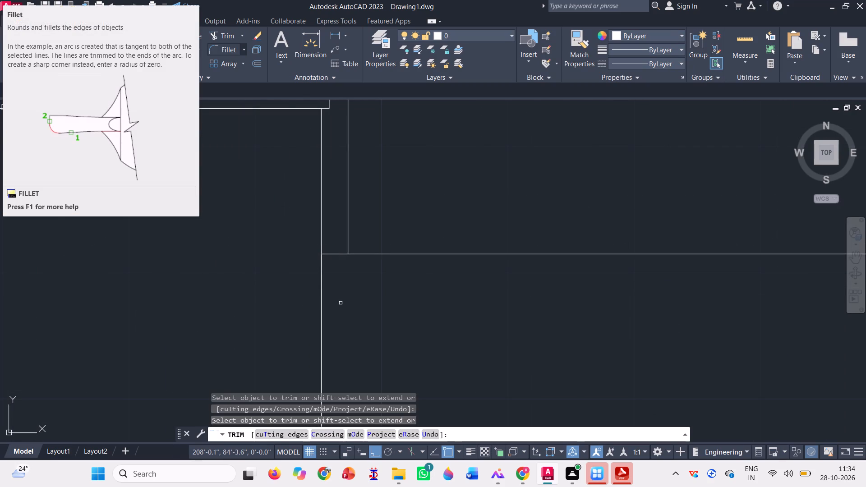
pyautogui.scroll(-5, 341, 303)
pyautogui.press('Escape')
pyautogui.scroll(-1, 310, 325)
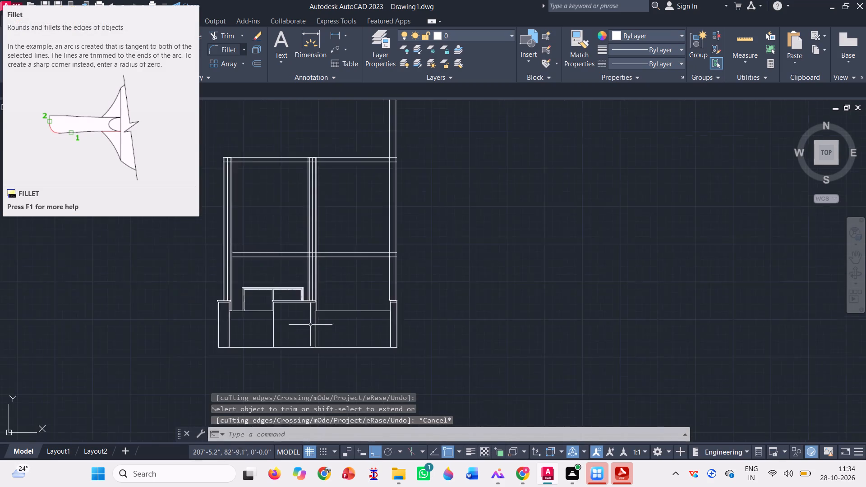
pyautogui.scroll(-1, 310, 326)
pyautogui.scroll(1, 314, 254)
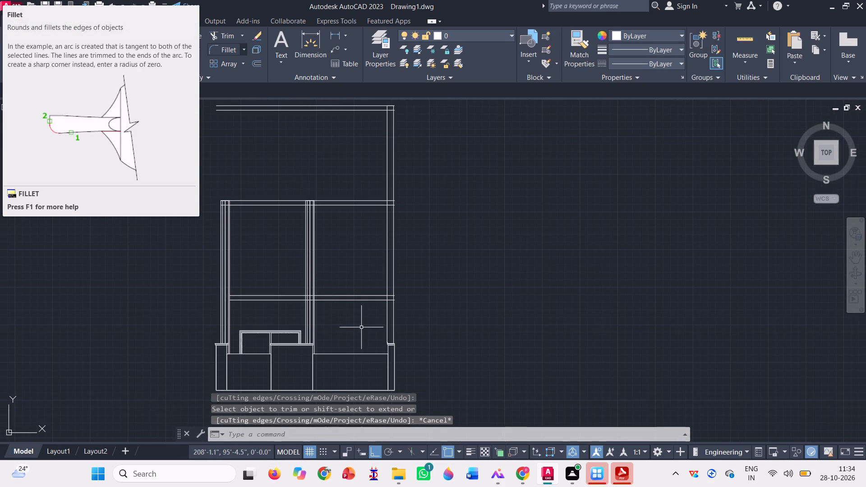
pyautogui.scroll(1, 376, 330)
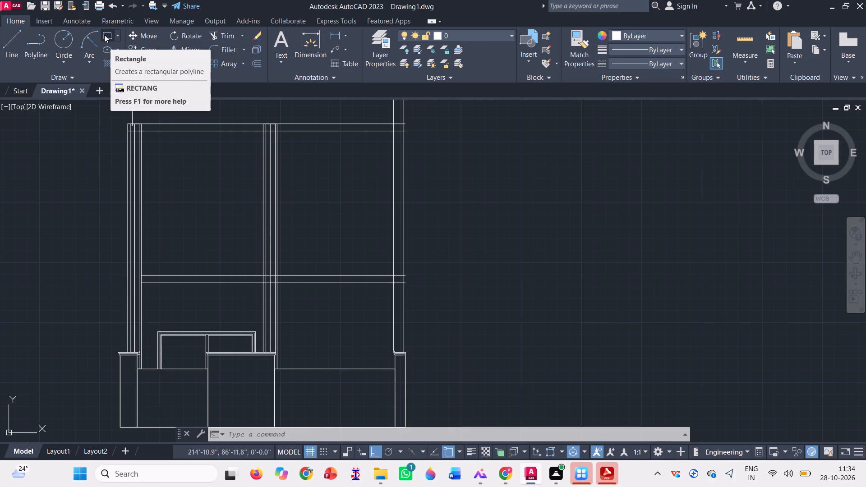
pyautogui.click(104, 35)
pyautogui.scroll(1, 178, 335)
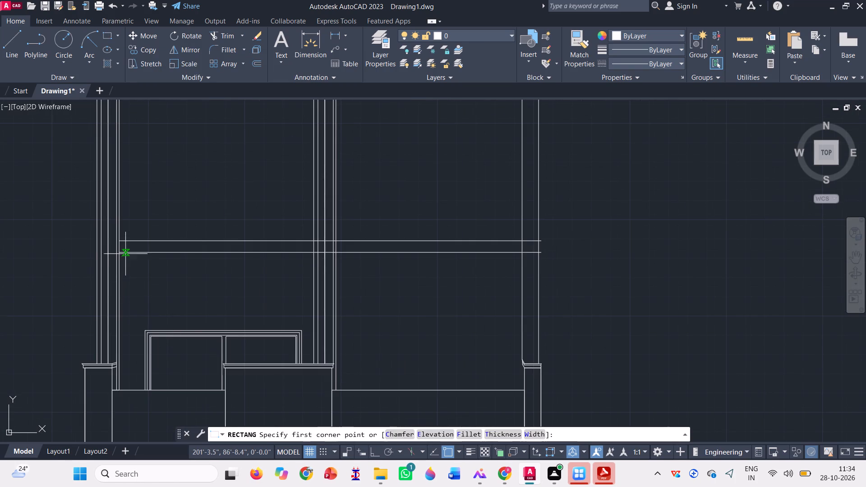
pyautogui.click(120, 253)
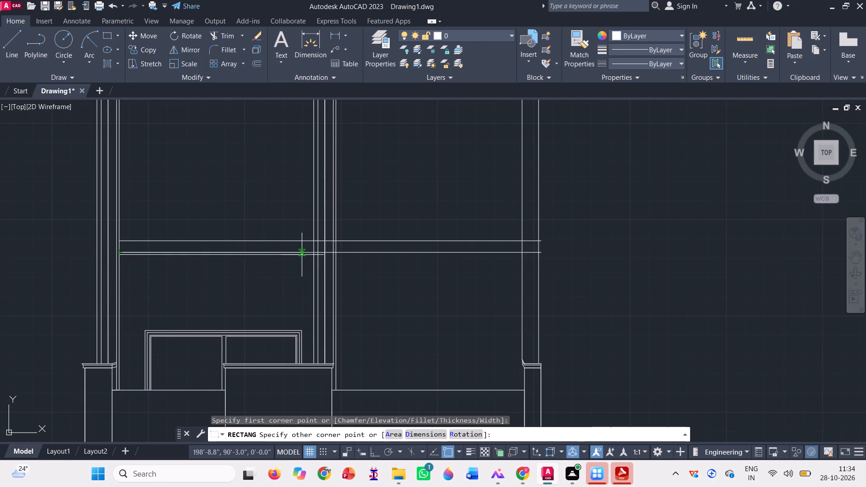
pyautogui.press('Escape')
# Draw a thin horizontal rectangle directly beneath the lower band, from the left strip's inner right line to the copied strip's left edge.
pyautogui.click(106, 38)
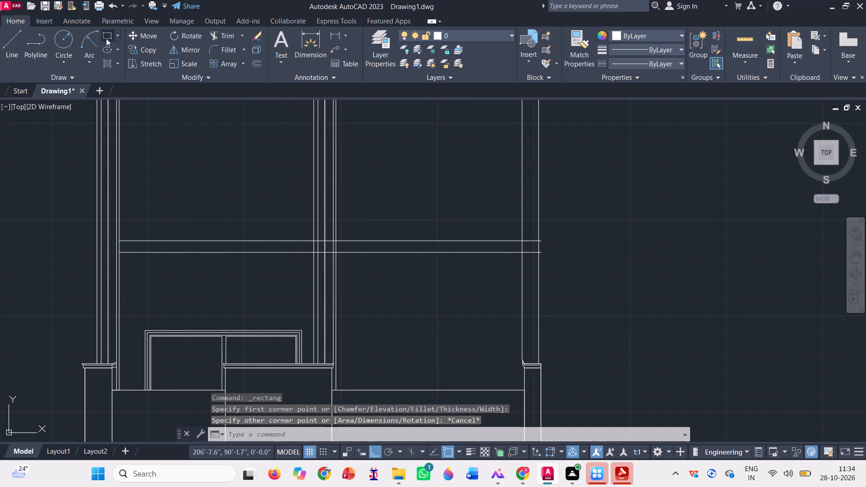
pyautogui.scroll(3, 103, 274)
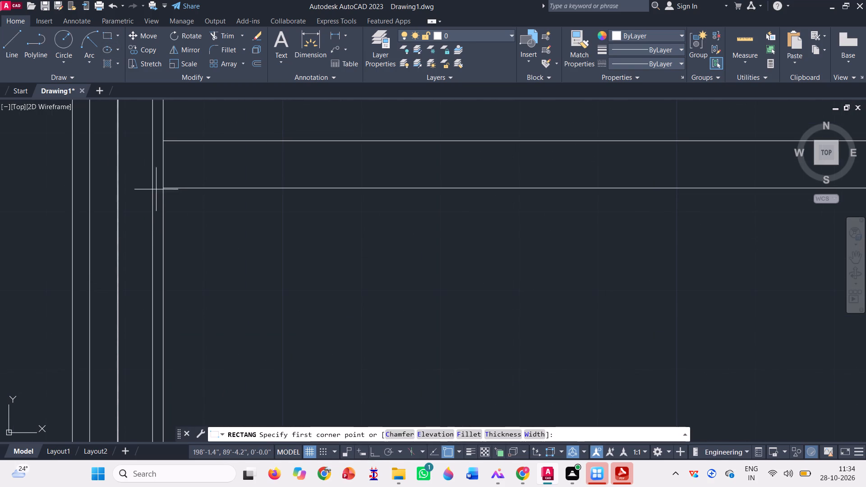
pyautogui.click(153, 189)
pyautogui.scroll(-2, 159, 224)
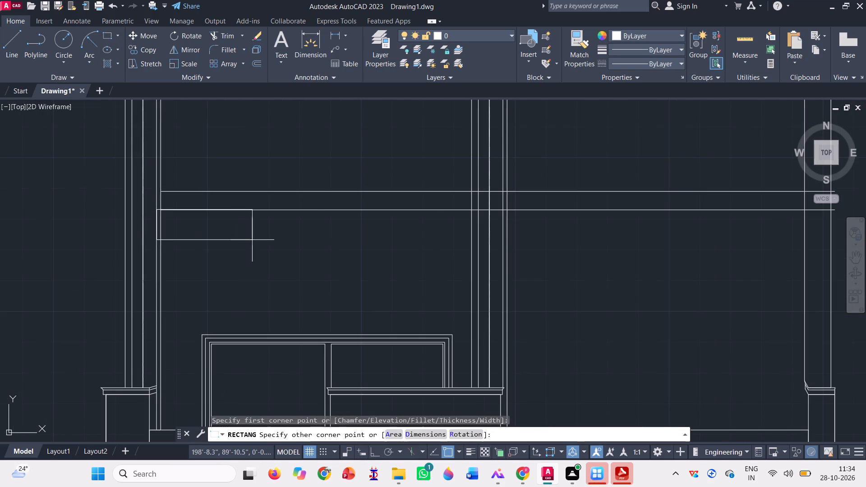
pyautogui.scroll(1, 438, 225)
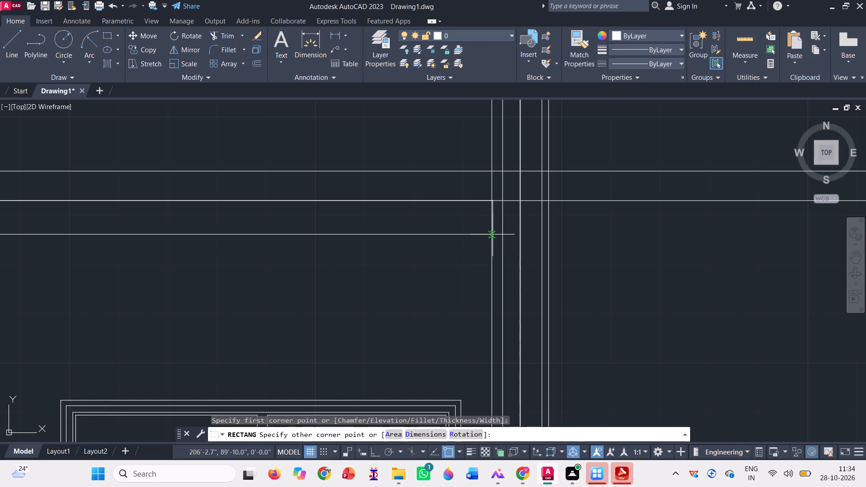
pyautogui.click(493, 234)
# Trim the left strip's right edge line where it crosses the left end of the thin horizontal rectangle.
pyautogui.scroll(-2, 488, 218)
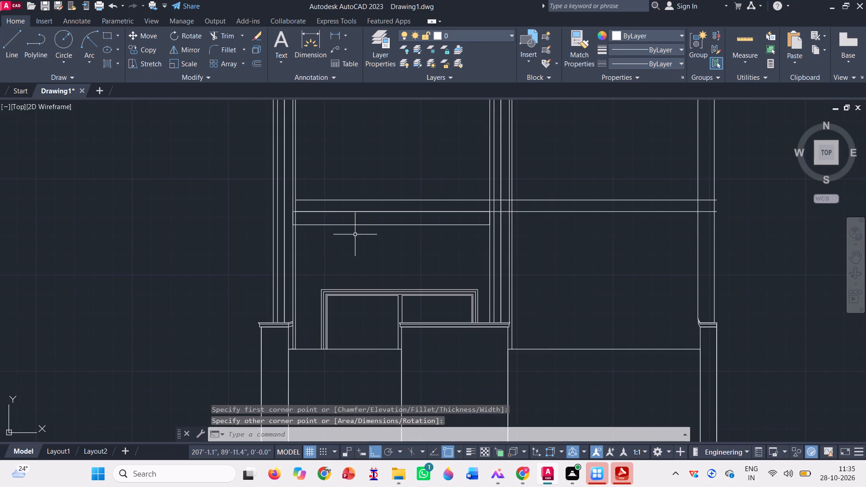
pyautogui.scroll(1, 391, 233)
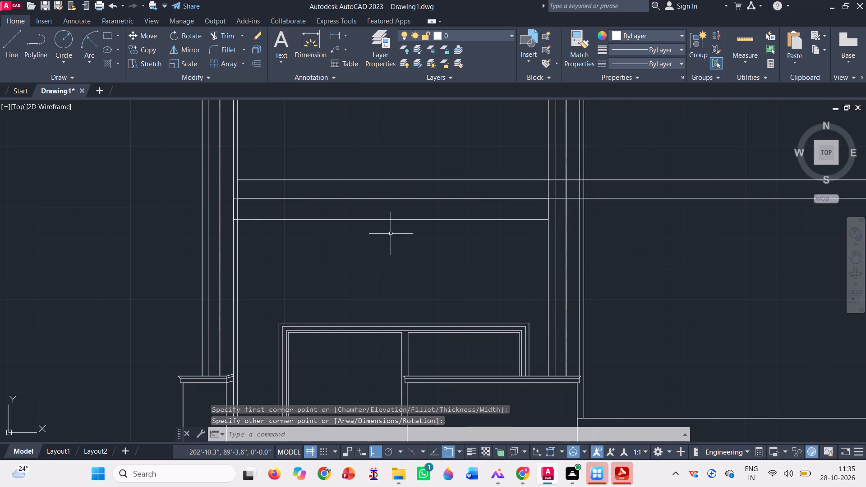
pyautogui.click(222, 35)
pyautogui.scroll(2, 261, 261)
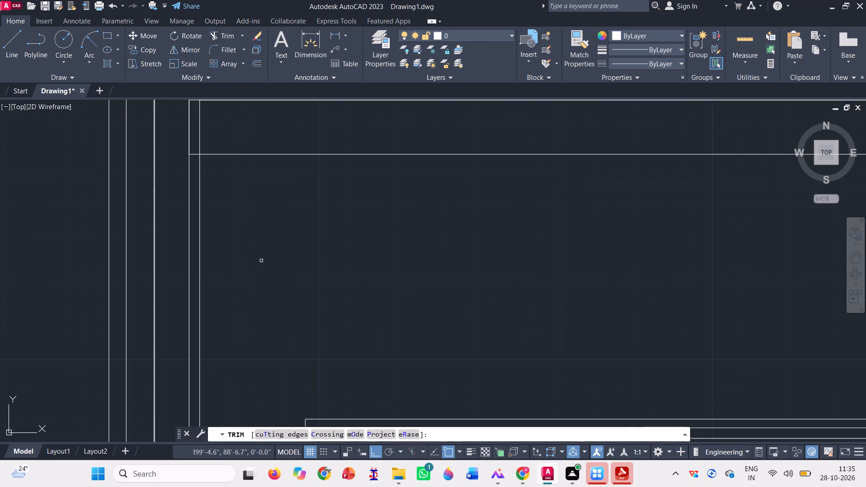
pyautogui.click(194, 132)
pyautogui.click(222, 131)
pyautogui.scroll(-1, 215, 255)
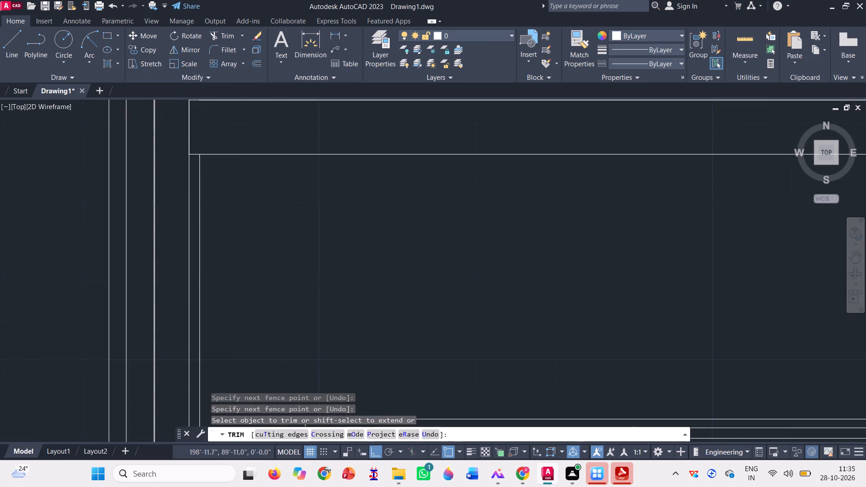
pyautogui.scroll(-2, 214, 255)
pyautogui.press('Escape')
# With ortho off, draw a line from the thin rectangle's bottom-left corner diagonally to the left strip's right edge, continuing across to the copied strip's left edge.
pyautogui.scroll(1, 284, 260)
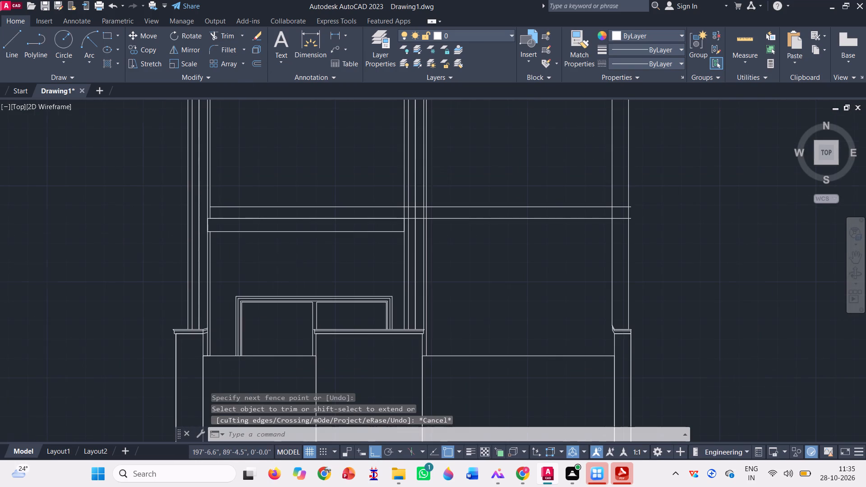
pyautogui.click(12, 46)
pyautogui.scroll(2, 170, 212)
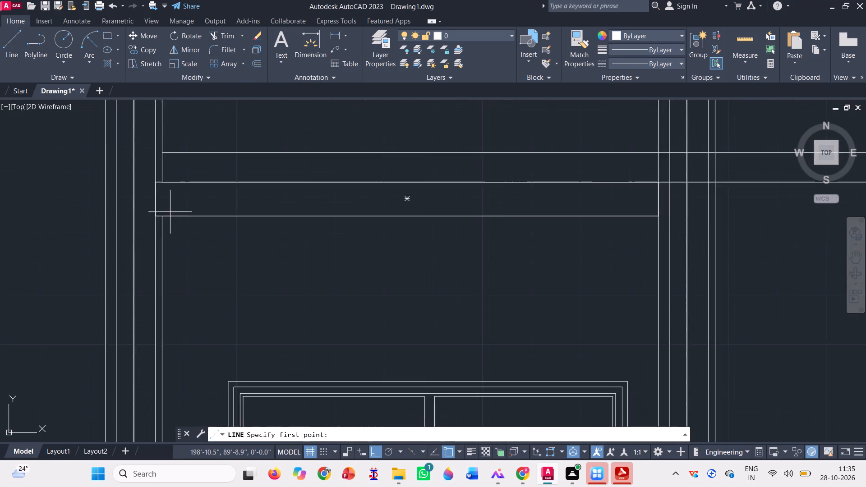
pyautogui.click(144, 221)
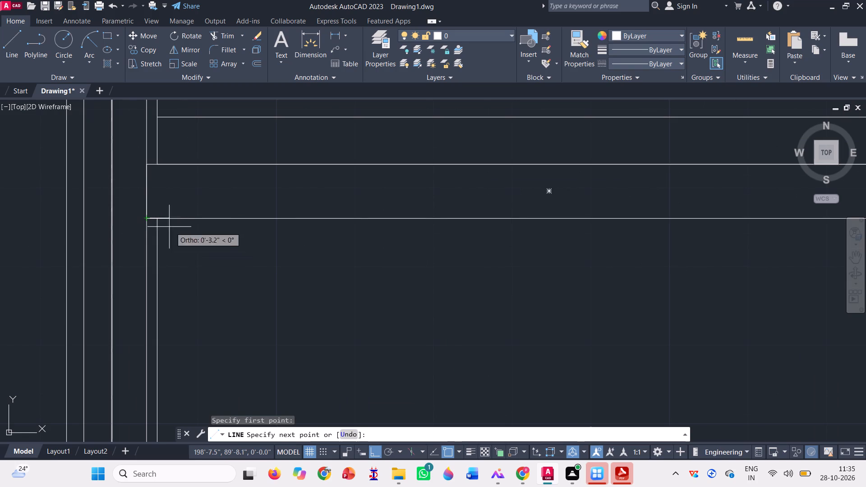
pyautogui.press('F8')
pyautogui.scroll(2, 155, 223)
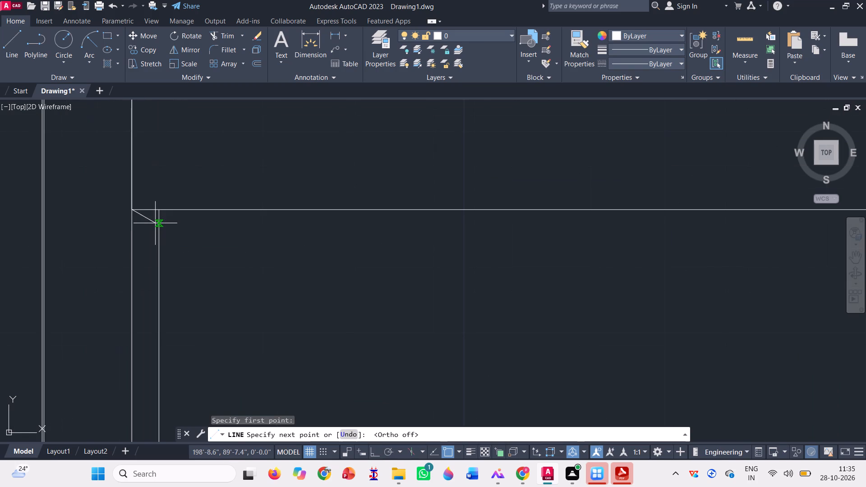
pyautogui.click(158, 225)
pyautogui.scroll(-4, 91, 232)
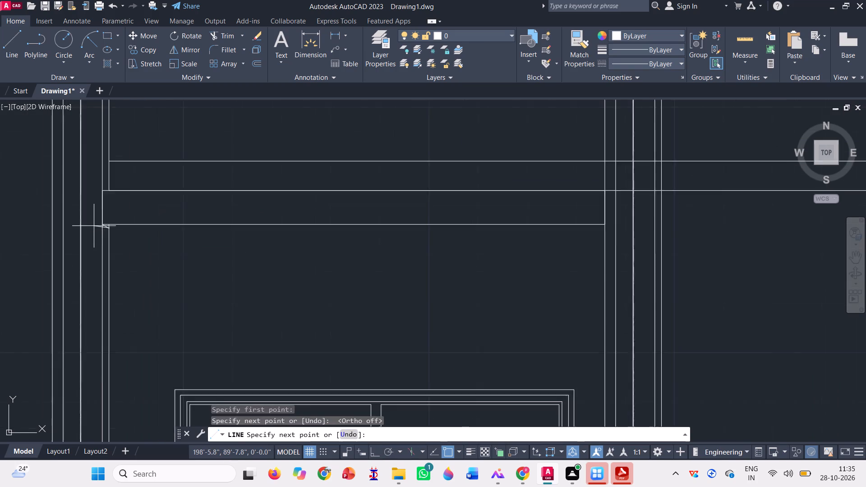
pyautogui.scroll(2, 413, 231)
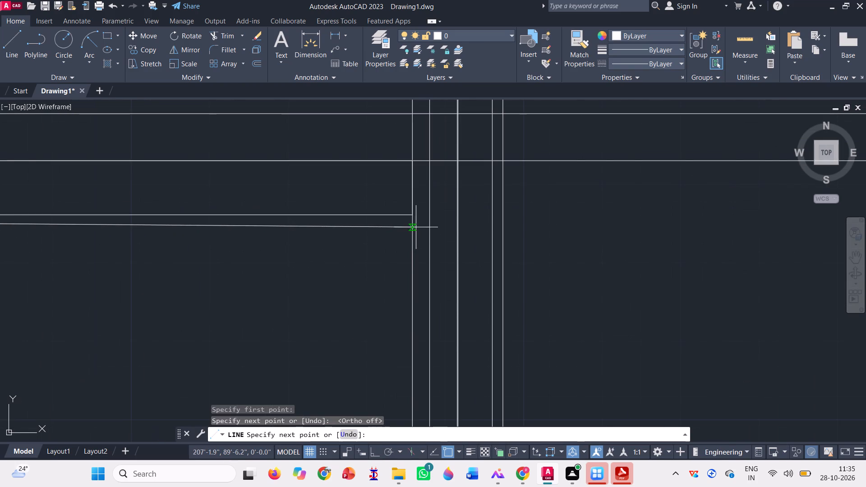
pyautogui.click(410, 224)
pyautogui.scroll(-2, 233, 245)
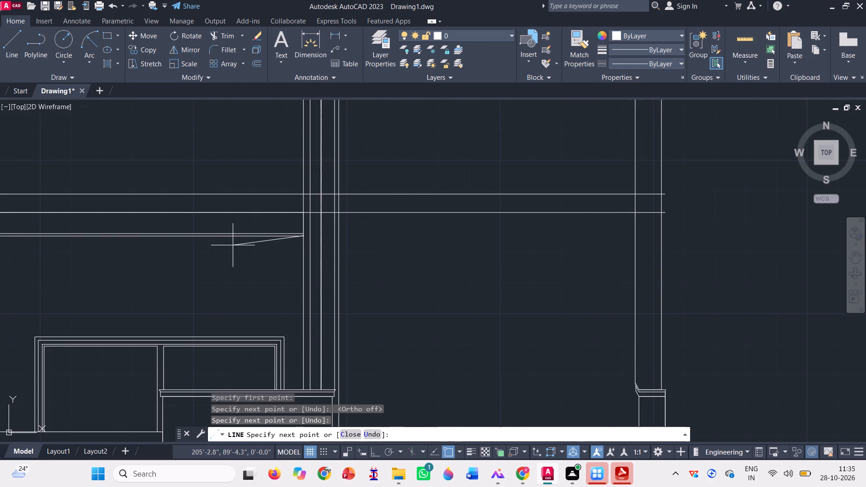
pyautogui.press('space')
# Trim the short piece of the left strip's right edge between the thin rectangle's bottom and the new slanted line.
pyautogui.scroll(-1, 242, 222)
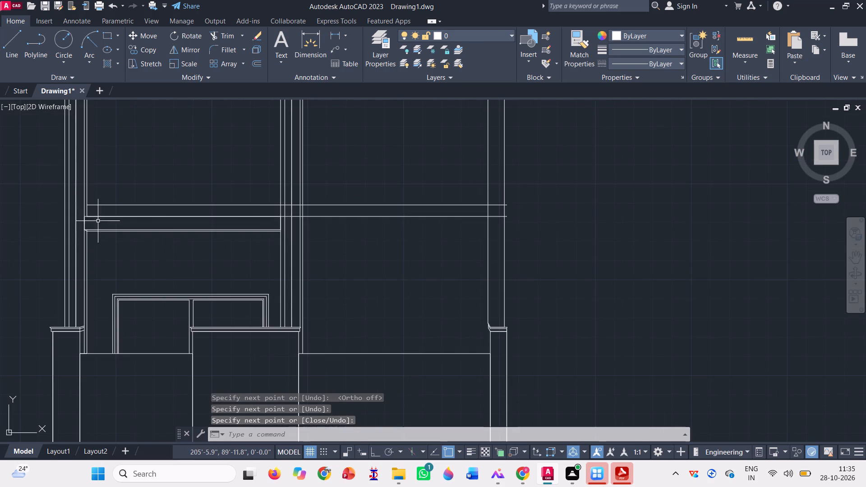
pyautogui.scroll(3, 89, 233)
pyautogui.click(226, 34)
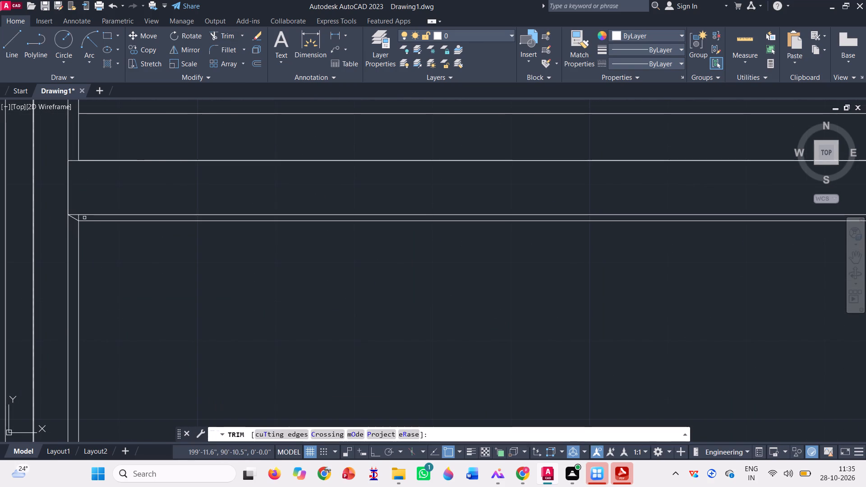
pyautogui.scroll(4, 78, 222)
pyautogui.click(87, 194)
pyautogui.click(73, 191)
pyautogui.scroll(-6, 135, 245)
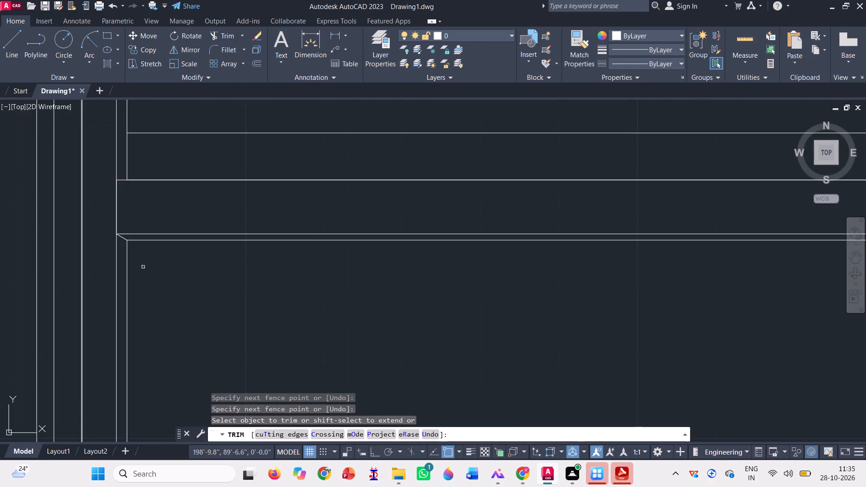
pyautogui.scroll(-1, 143, 268)
pyautogui.press('Escape')
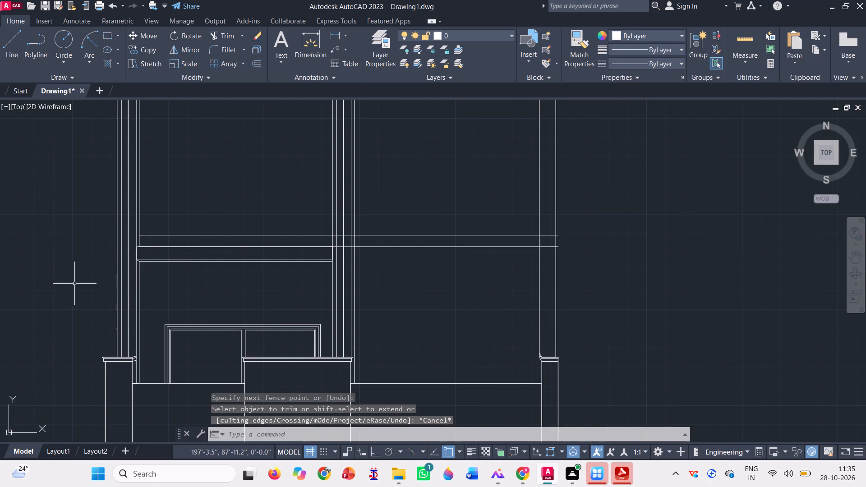
# Copy the thin rectangle with its lower line and slanted line by its top-left corner to the copied strip's right edge, at the lower band's bottom line.
pyautogui.scroll(-1, 56, 288)
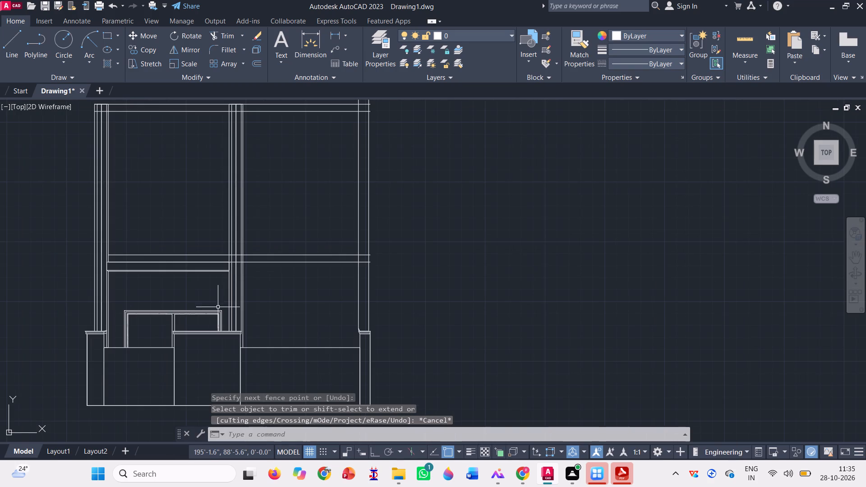
pyautogui.scroll(1, 294, 297)
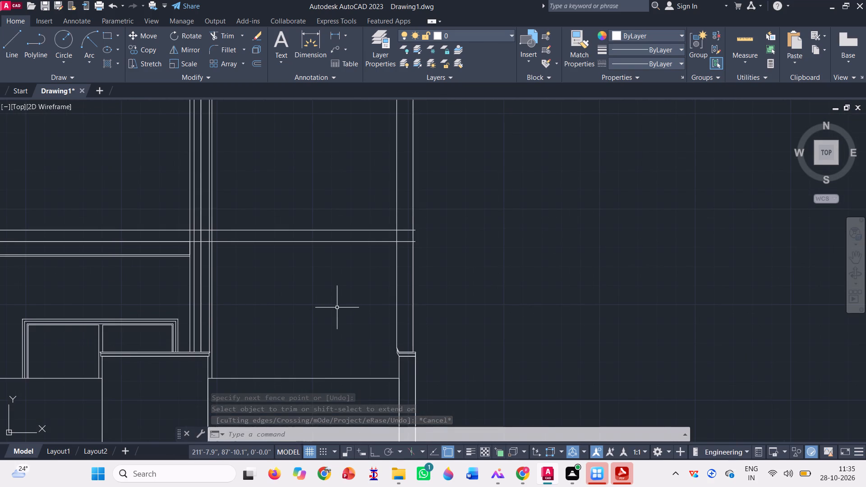
pyautogui.scroll(-1, 325, 291)
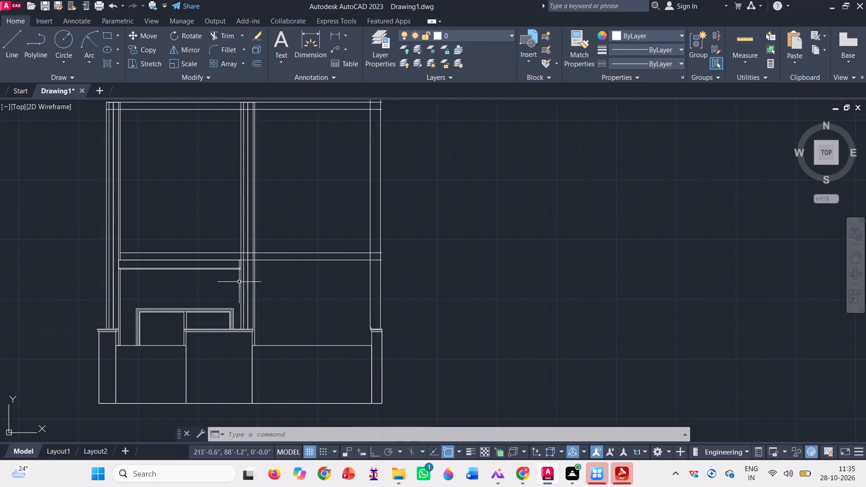
pyautogui.scroll(3, 161, 262)
pyautogui.click(175, 310)
pyautogui.click(145, 270)
pyautogui.scroll(-2, 422, 335)
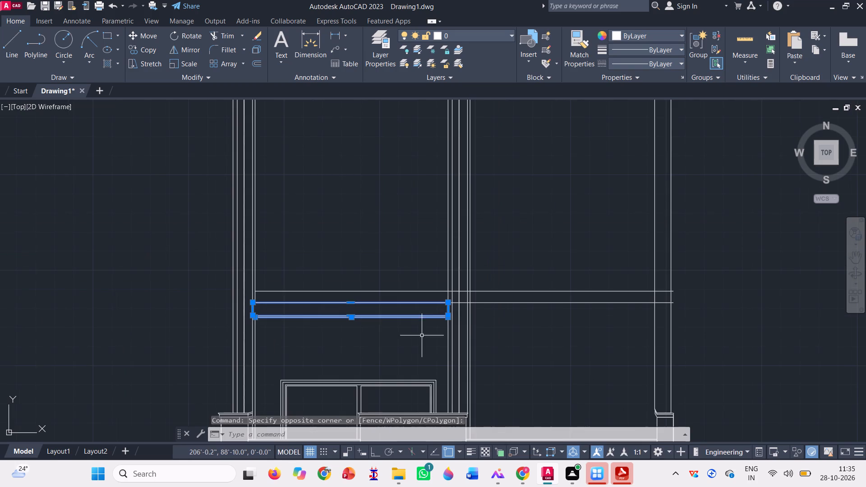
pyautogui.scroll(4, 288, 326)
pyautogui.scroll(3, 55, 273)
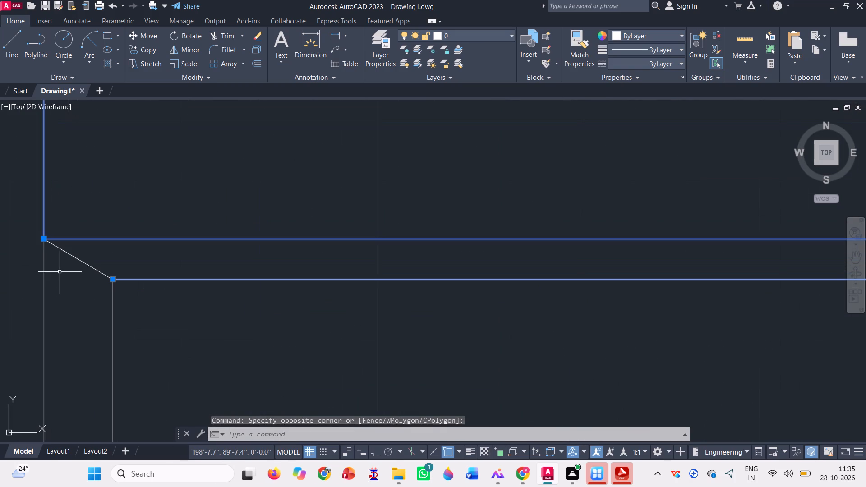
pyautogui.click(77, 262)
pyautogui.click(58, 250)
pyautogui.scroll(-3, 170, 287)
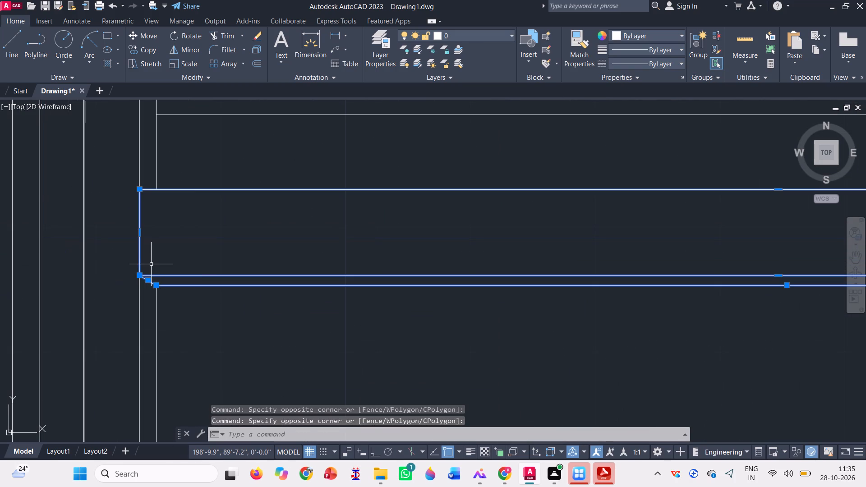
pyautogui.write('co')
pyautogui.press('space')
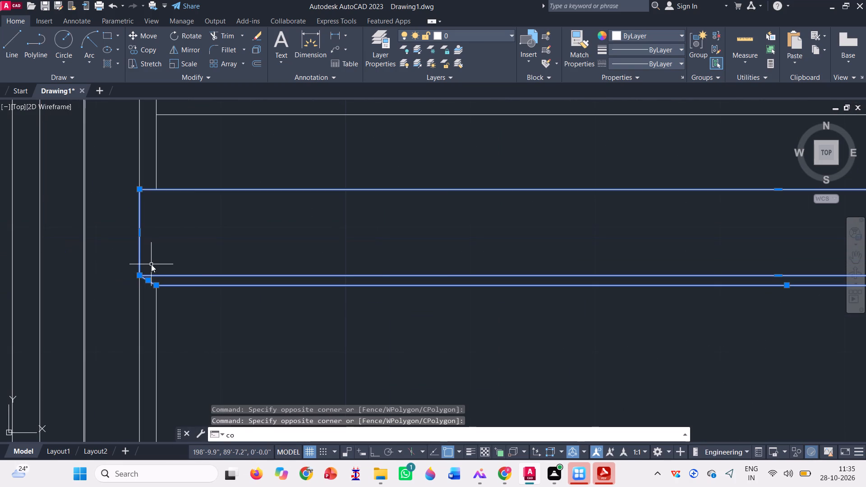
pyautogui.click(139, 188)
pyautogui.scroll(-4, 96, 193)
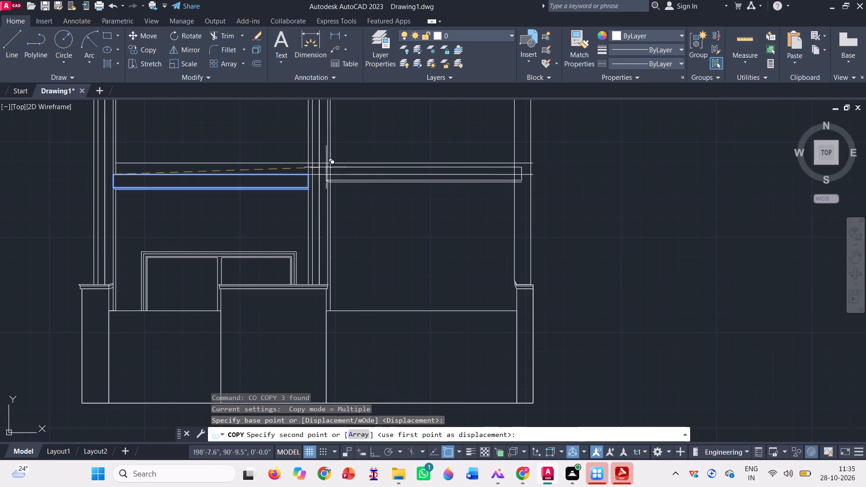
pyautogui.scroll(3, 349, 154)
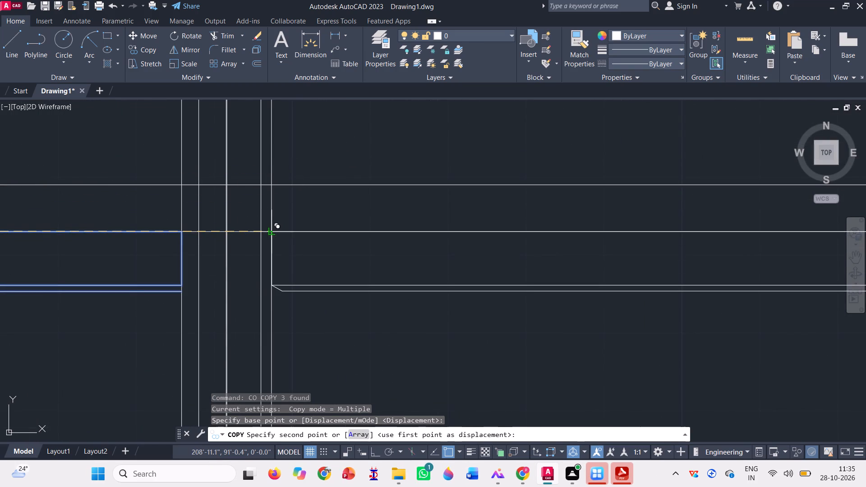
pyautogui.click(270, 233)
pyautogui.scroll(-2, 253, 247)
pyautogui.scroll(-1, 293, 219)
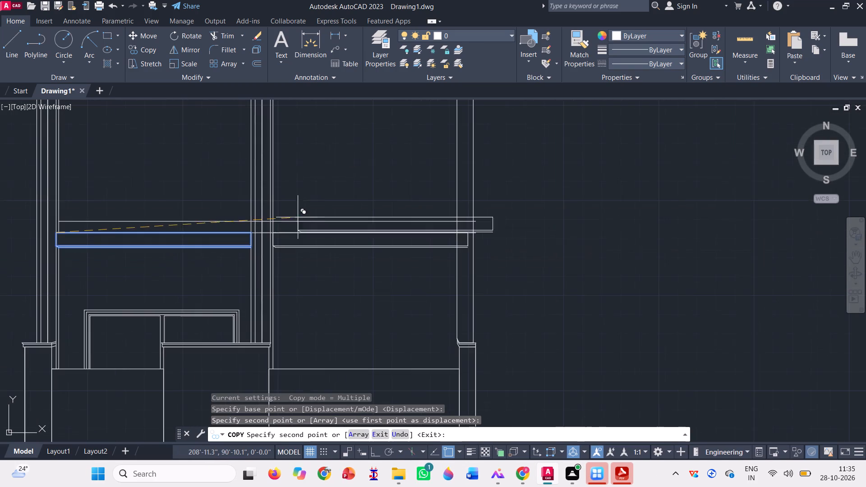
pyautogui.press('Escape')
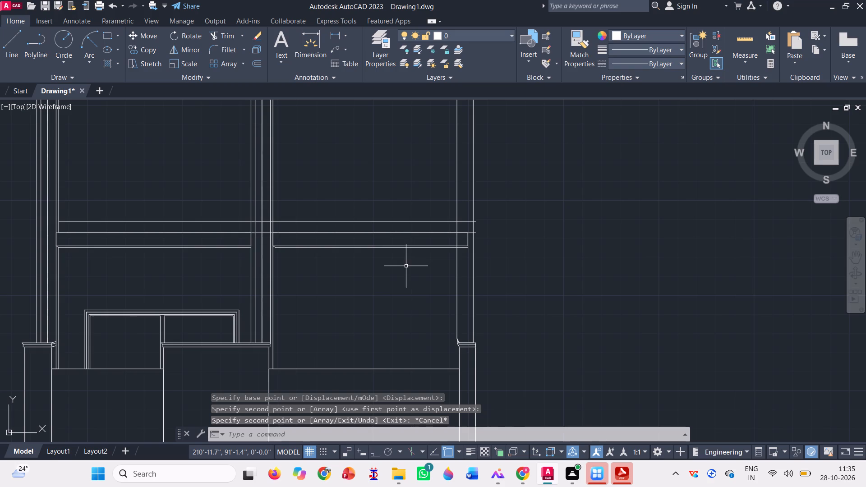
# Draw a thin rectangle beneath the lower band from the copied strip's right edge to the far right strip's left edge, matching the copied rectangle's height.
pyautogui.scroll(1, 422, 266)
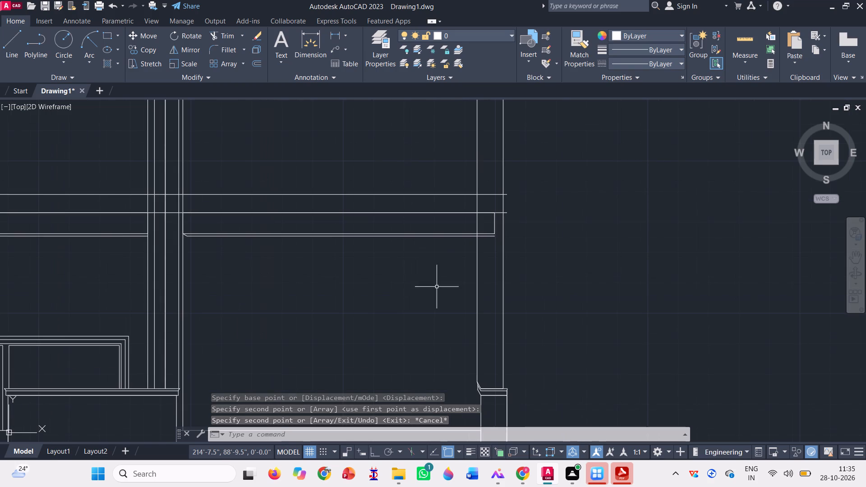
pyautogui.scroll(2, 192, 238)
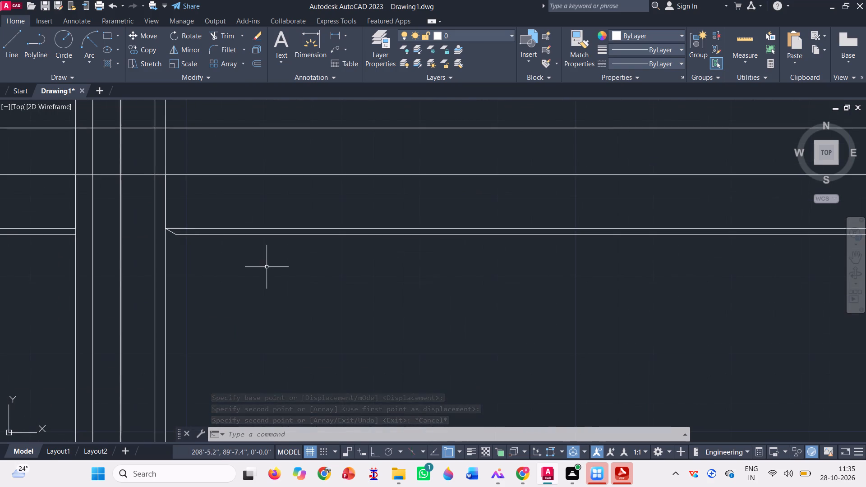
pyautogui.scroll(-2, 267, 267)
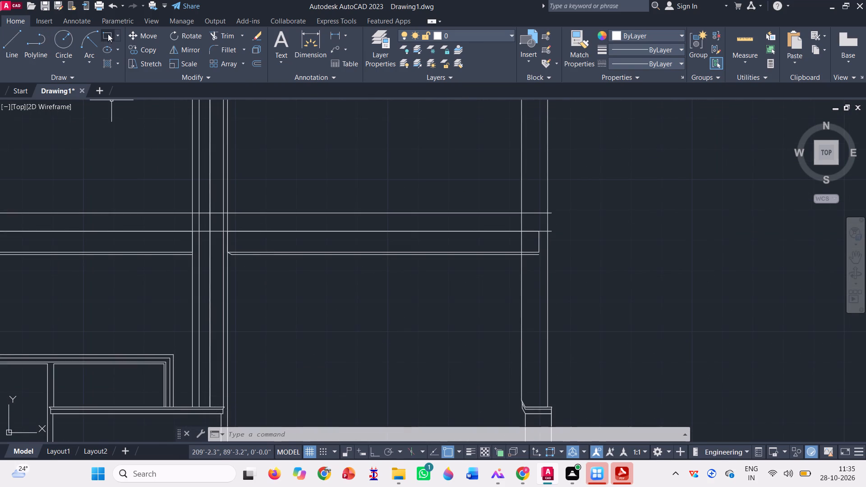
pyautogui.click(108, 34)
pyautogui.scroll(2, 229, 235)
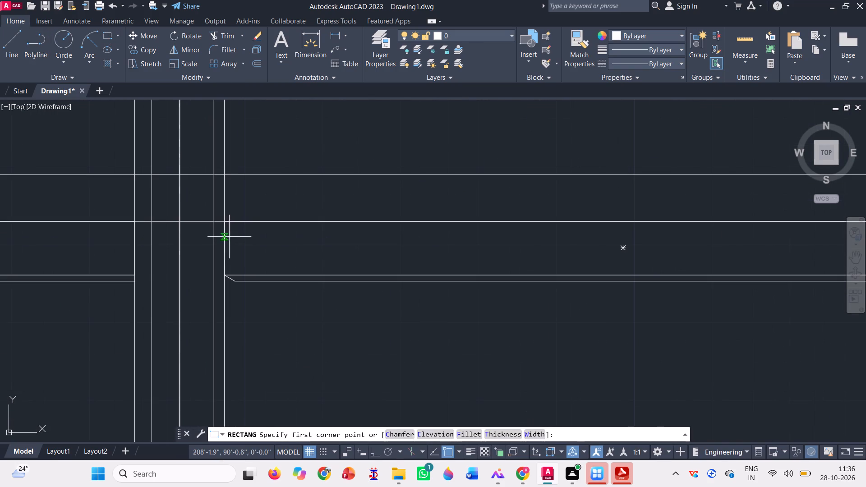
pyautogui.click(223, 221)
pyautogui.scroll(-2, 237, 227)
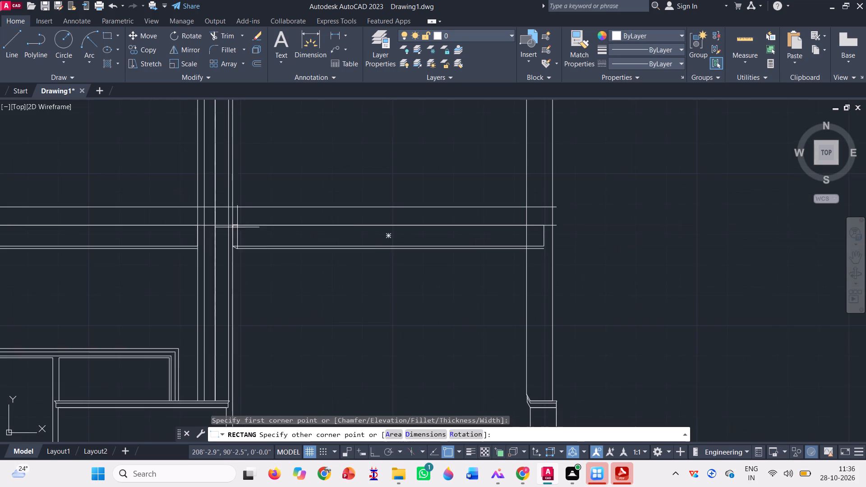
pyautogui.scroll(3, 526, 240)
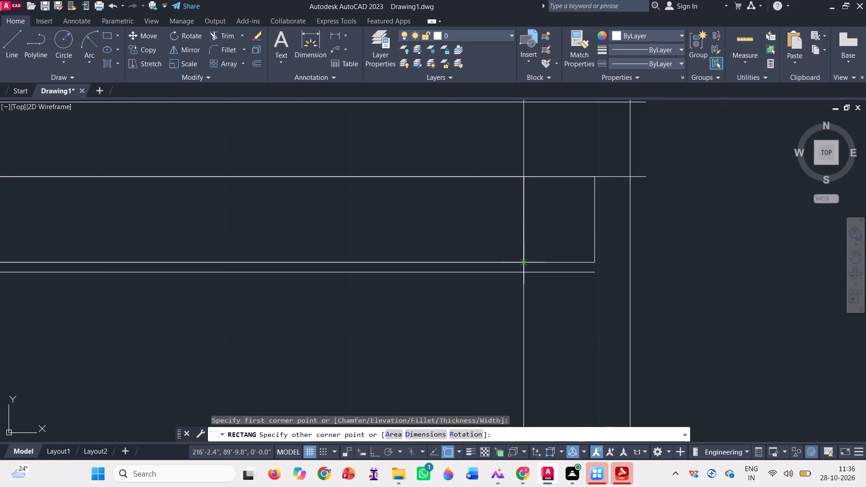
pyautogui.click(522, 261)
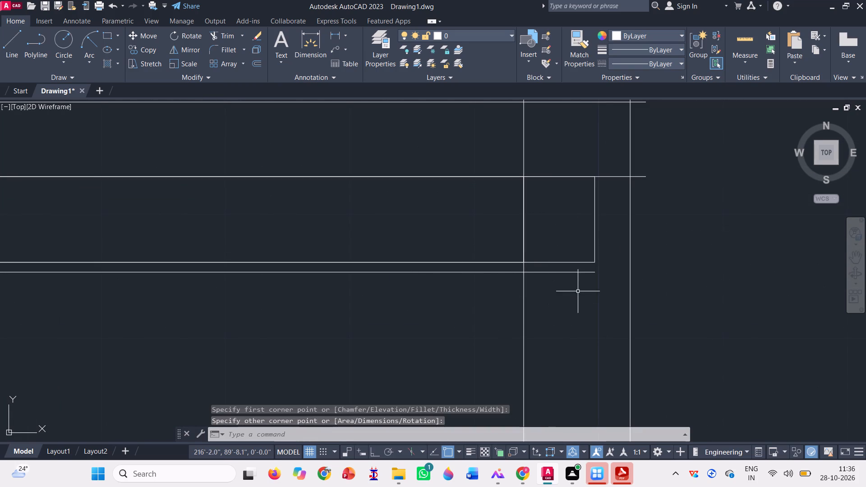
# Delete the copied thin rectangle that overruns into the far right strip.
pyautogui.click(603, 278)
pyautogui.click(601, 278)
pyautogui.click(609, 255)
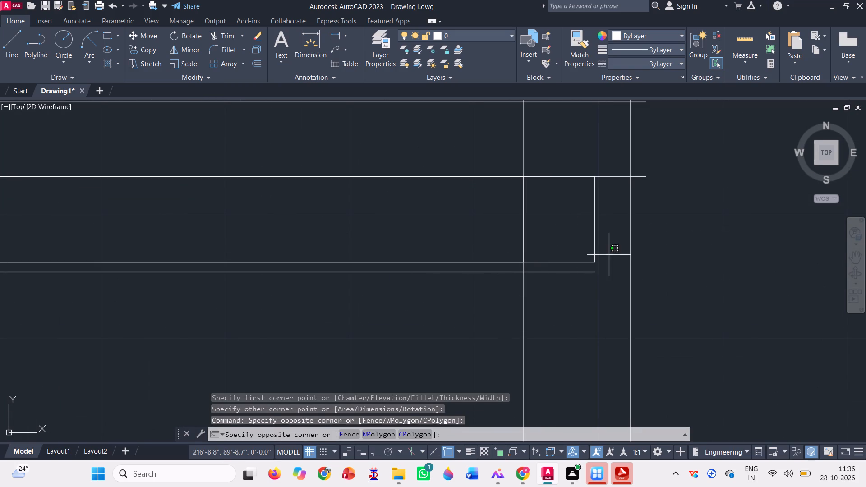
pyautogui.click(575, 224)
pyautogui.press('Delete')
pyautogui.scroll(-3, 573, 238)
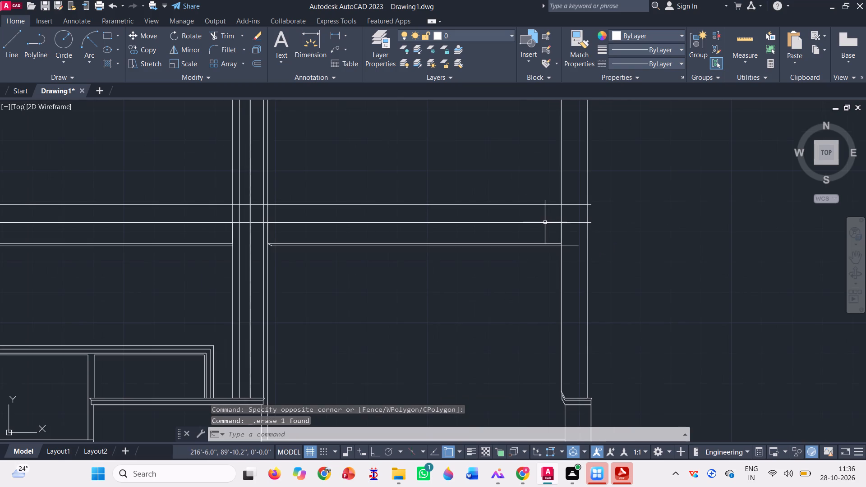
# Trim the lower band's two lines and the thin rectangle's lower line inside the far right strip, plus the stubs beyond its right edge.
pyautogui.click(228, 39)
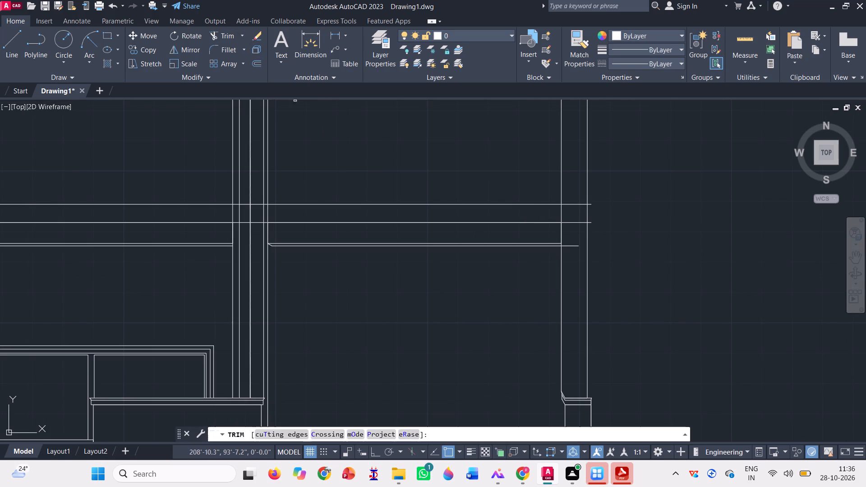
pyautogui.scroll(2, 579, 252)
pyautogui.doubleClick(560, 241)
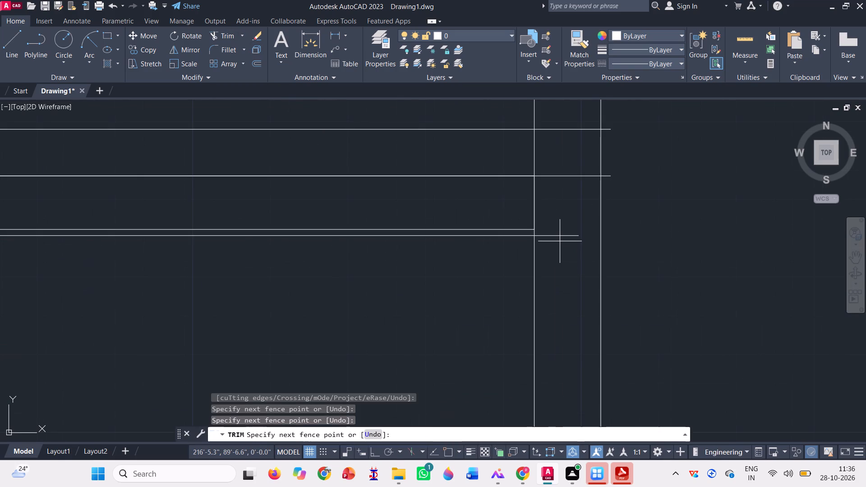
pyautogui.click(569, 127)
pyautogui.scroll(-3, 560, 218)
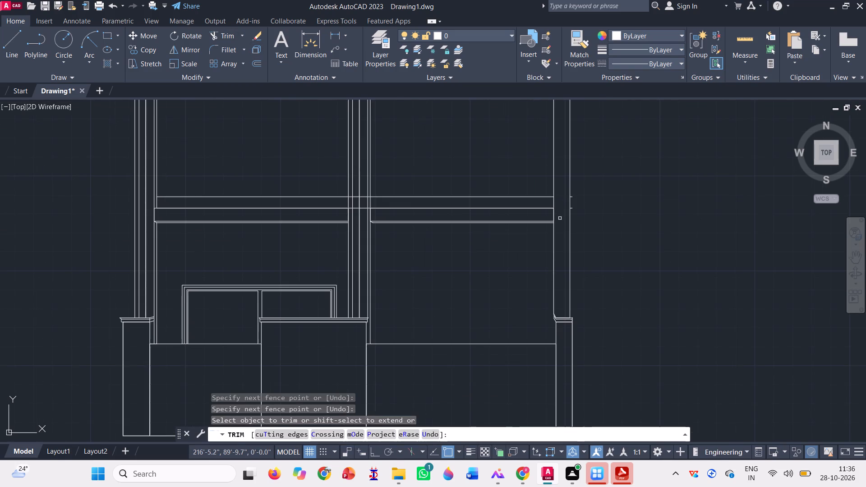
pyautogui.scroll(3, 564, 212)
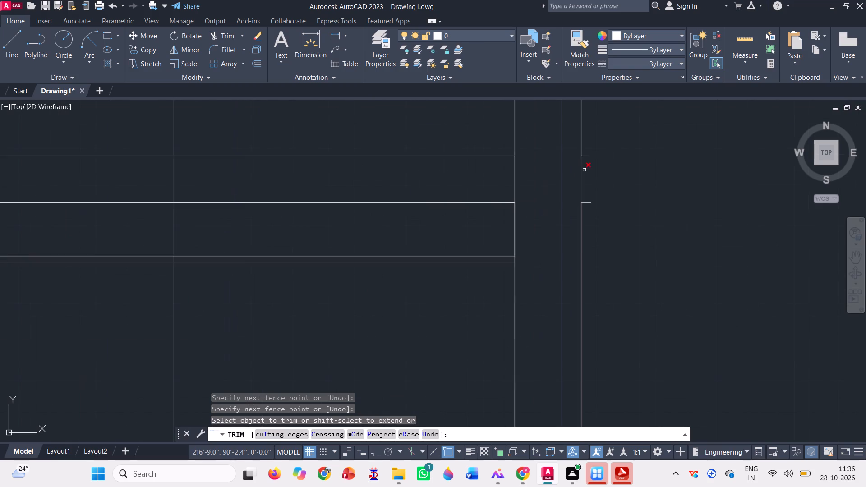
pyautogui.click(590, 143)
pyautogui.click(590, 206)
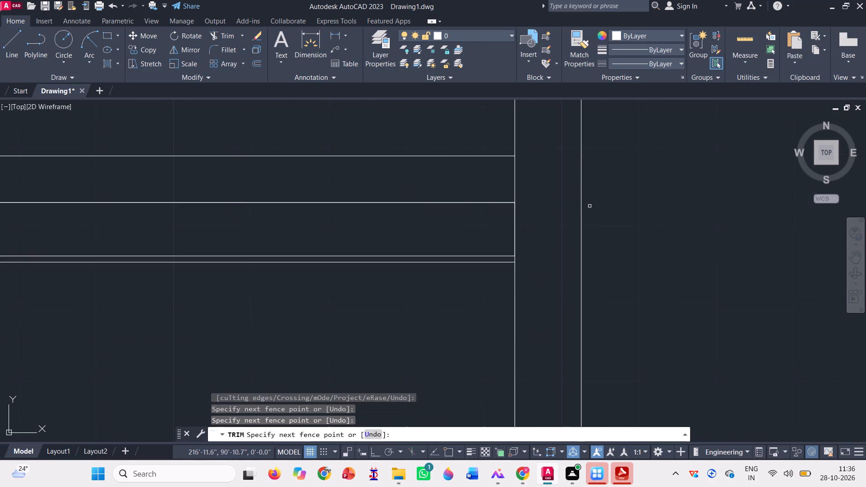
pyautogui.scroll(-3, 584, 210)
pyautogui.press('Escape')
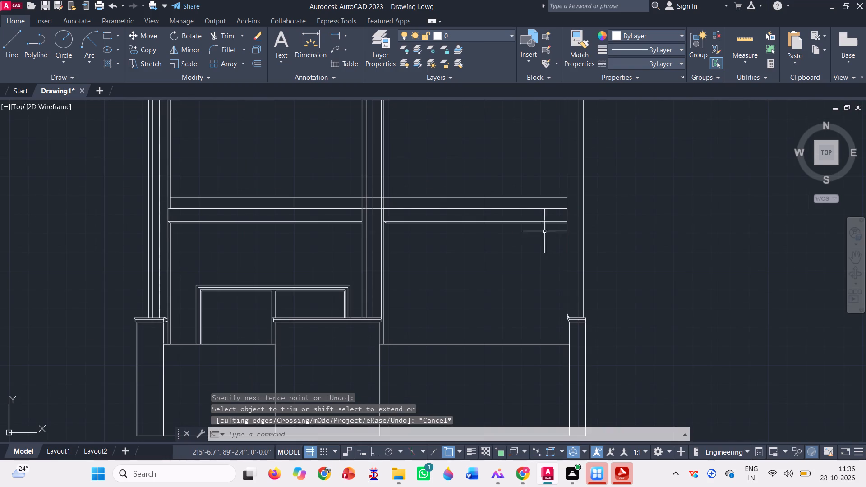
# Trim the lower band's lines from the copied strip's two leftmost gaps, and its top line from the very narrow middle gap.
pyautogui.scroll(1, 441, 224)
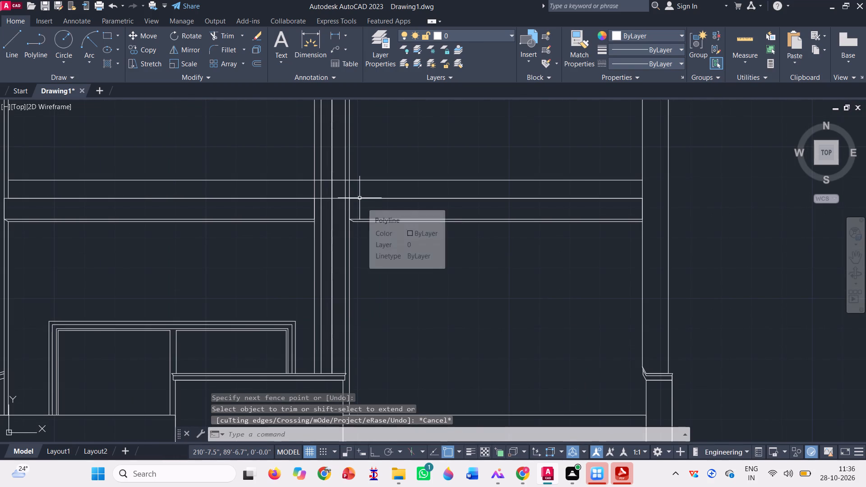
pyautogui.scroll(-1, 361, 198)
pyautogui.scroll(3, 347, 189)
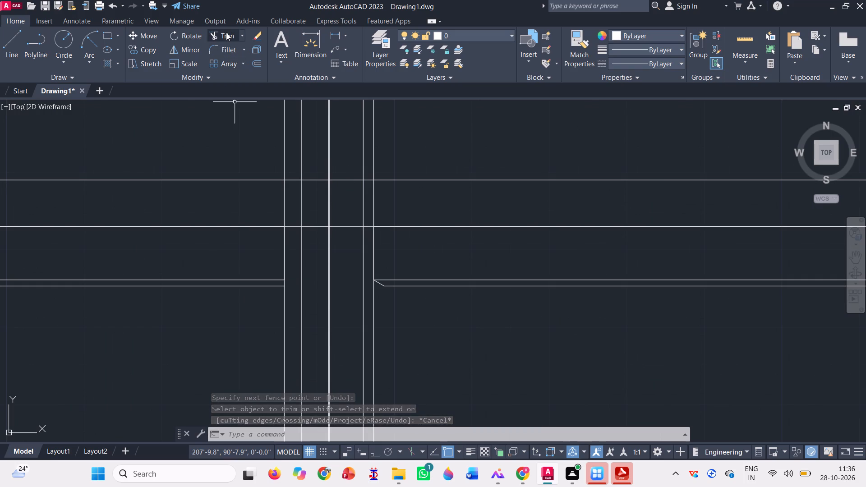
pyautogui.click(226, 32)
pyautogui.click(290, 164)
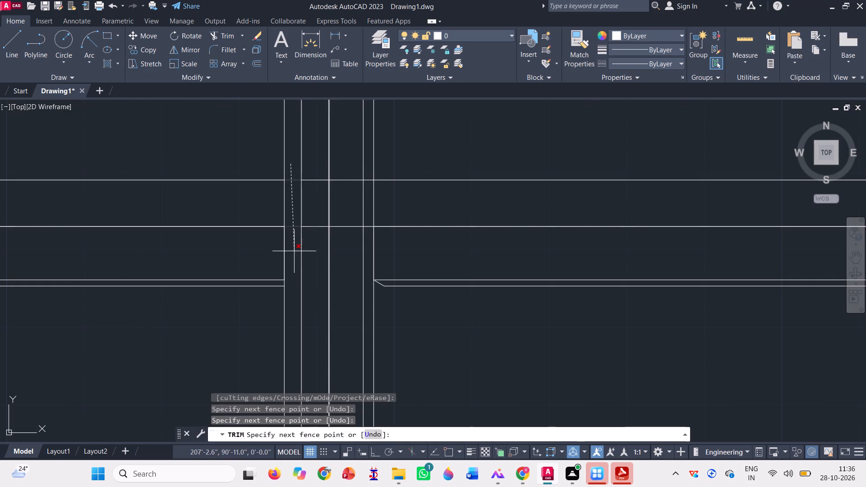
pyautogui.click(294, 251)
pyautogui.click(316, 164)
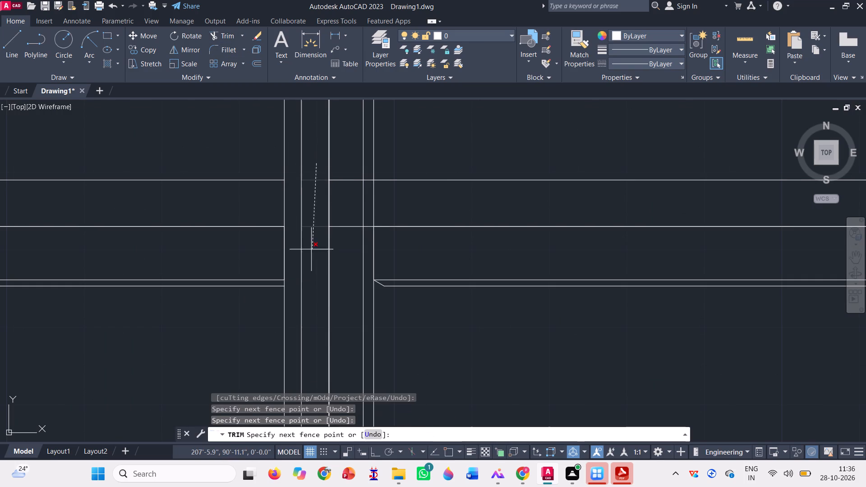
pyautogui.click(311, 249)
pyautogui.scroll(6, 334, 179)
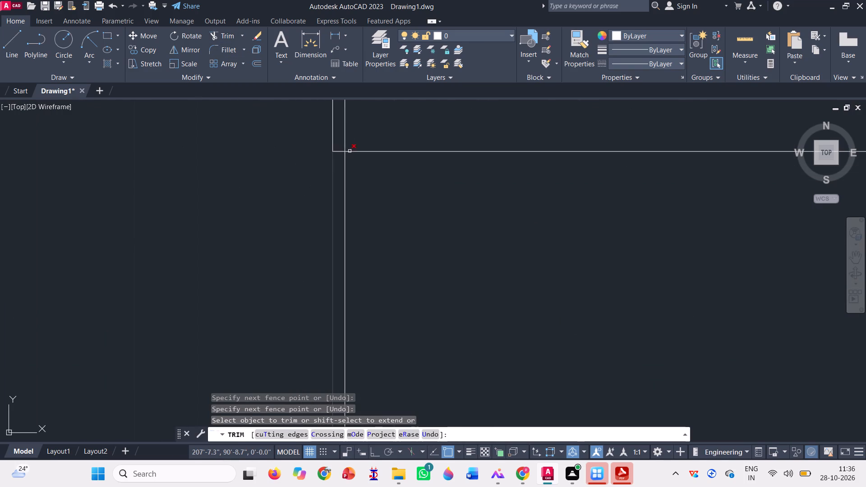
pyautogui.scroll(4, 345, 144)
pyautogui.click(310, 184)
pyautogui.click(312, 240)
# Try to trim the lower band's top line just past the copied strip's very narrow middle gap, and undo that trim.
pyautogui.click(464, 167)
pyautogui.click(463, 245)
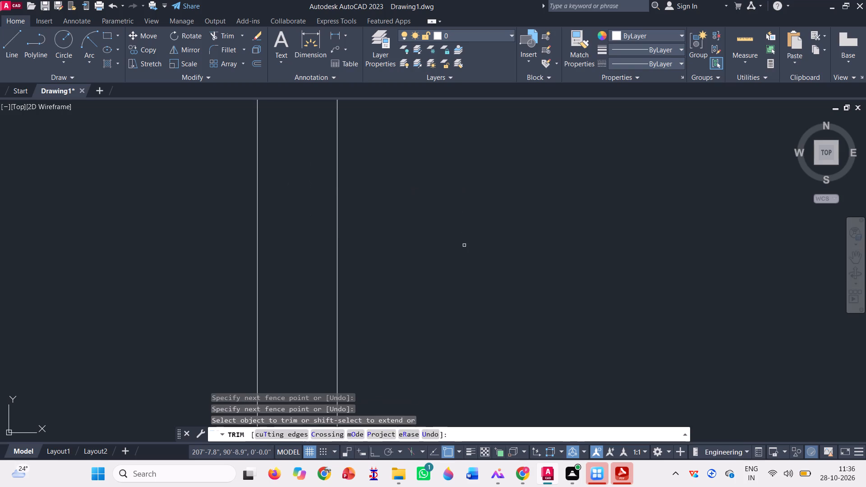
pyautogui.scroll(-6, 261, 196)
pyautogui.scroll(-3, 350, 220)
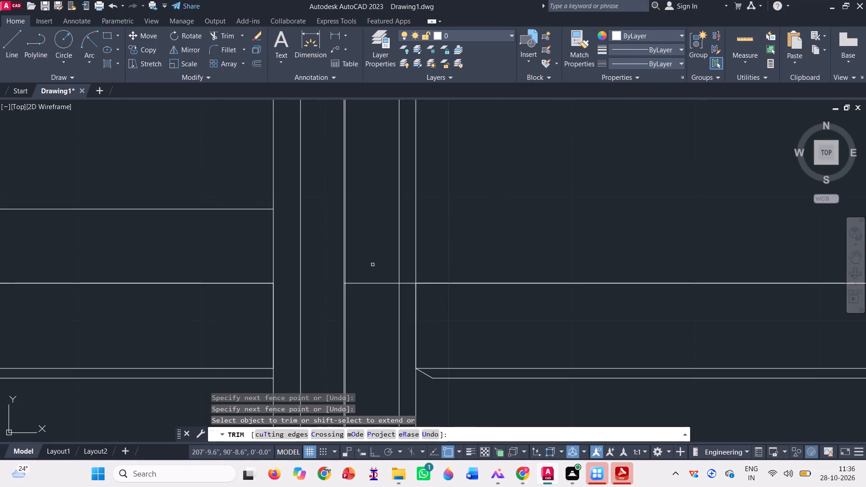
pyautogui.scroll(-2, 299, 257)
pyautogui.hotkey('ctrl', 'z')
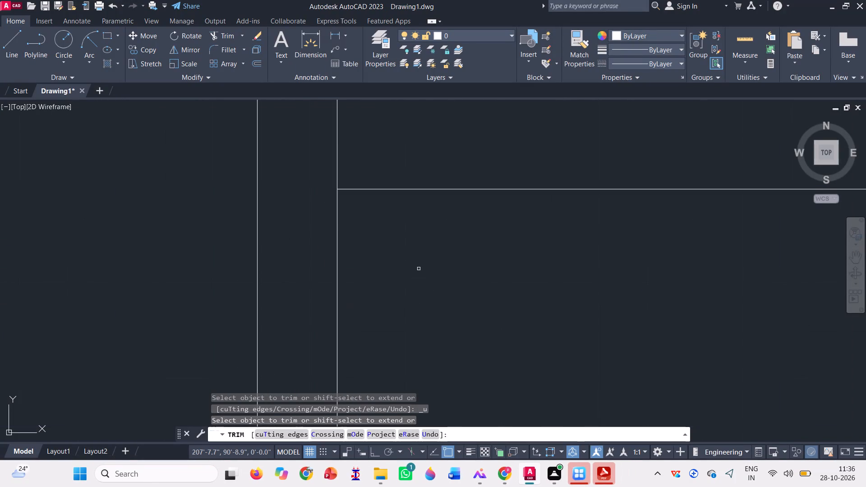
# Trim the lower band's bottom line from the copied strip's narrow middle gap and both band lines from its two remaining gaps.
pyautogui.scroll(-6, 405, 280)
pyautogui.scroll(-2, 388, 239)
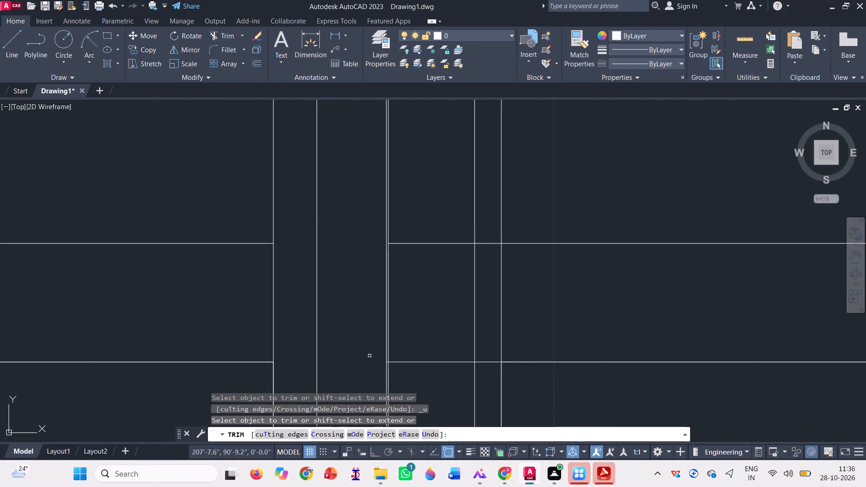
pyautogui.scroll(4, 375, 369)
pyautogui.scroll(3, 449, 333)
pyautogui.click(450, 327)
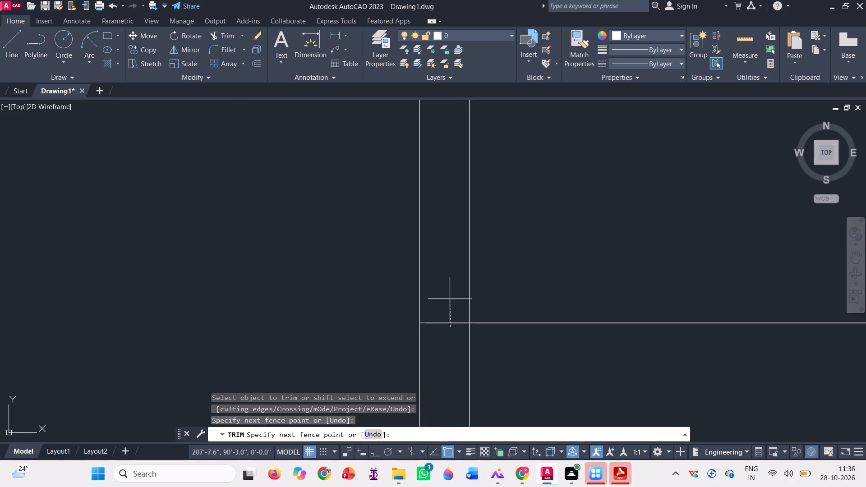
pyautogui.click(450, 299)
pyautogui.scroll(-4, 297, 312)
pyautogui.scroll(-3, 369, 300)
pyautogui.click(410, 179)
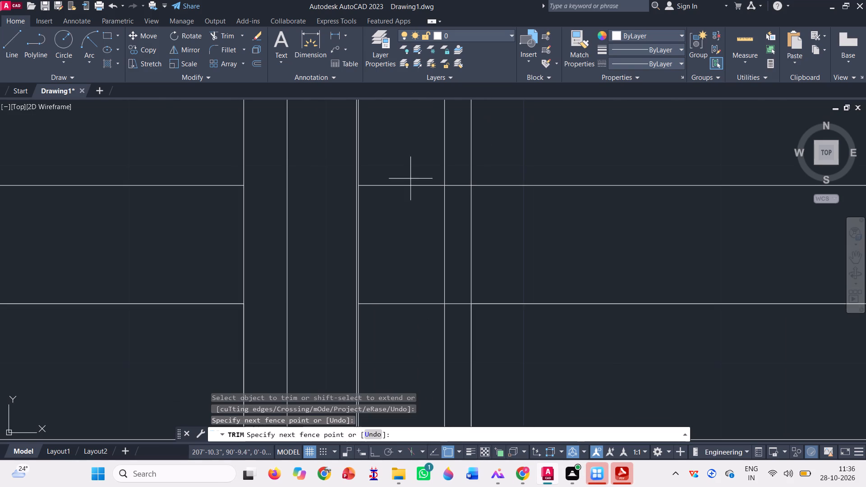
pyautogui.click(390, 342)
pyautogui.click(456, 173)
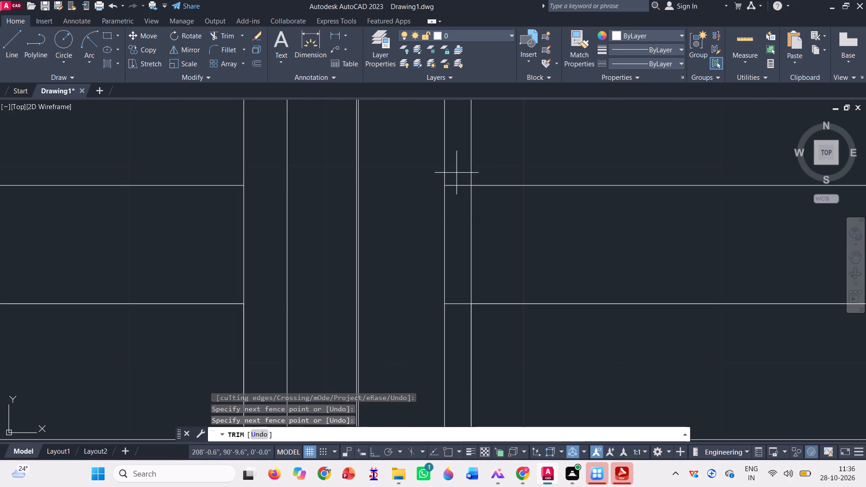
pyautogui.click(455, 318)
pyautogui.scroll(-6, 336, 291)
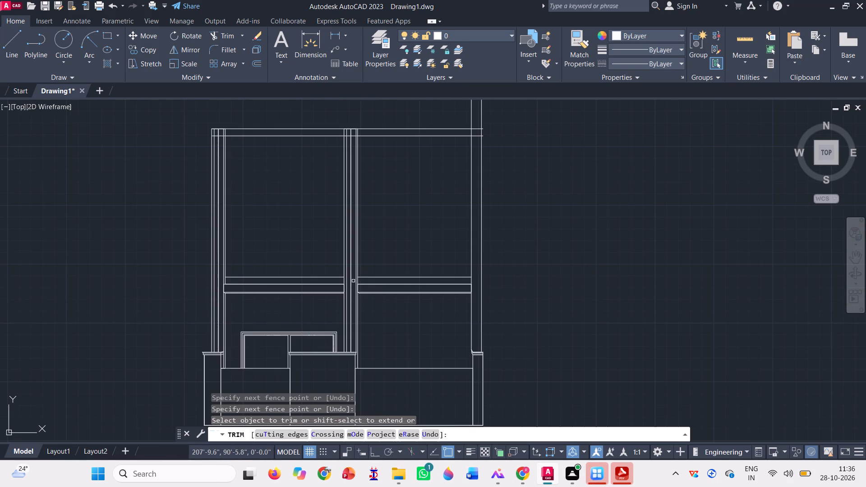
pyautogui.scroll(1, 392, 318)
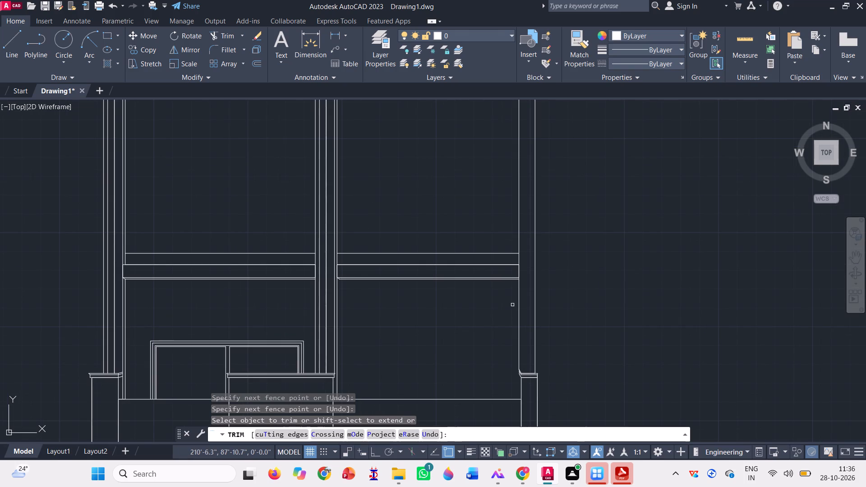
pyautogui.press('Escape')
# Mirror the slanted line at the copied strip's right edge about a vertical axis through the midpoint of the thin rectangle's lower line, with Ortho on.
pyautogui.scroll(1, 387, 294)
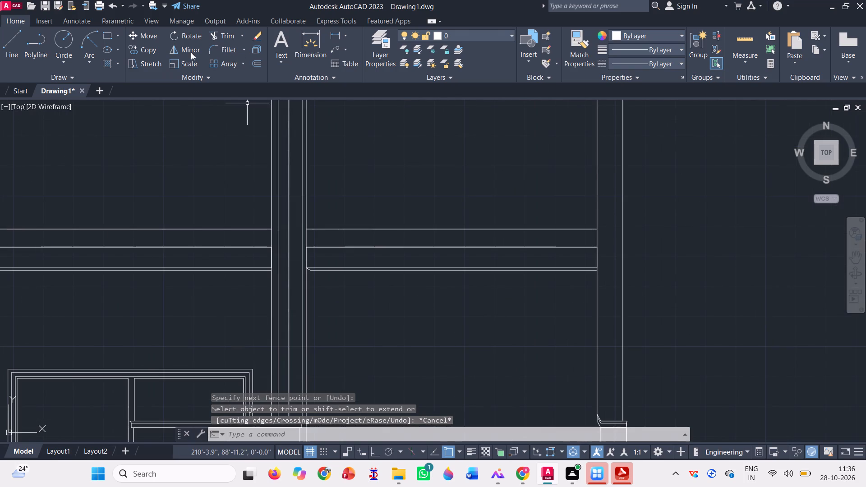
pyautogui.click(191, 52)
pyautogui.scroll(4, 314, 271)
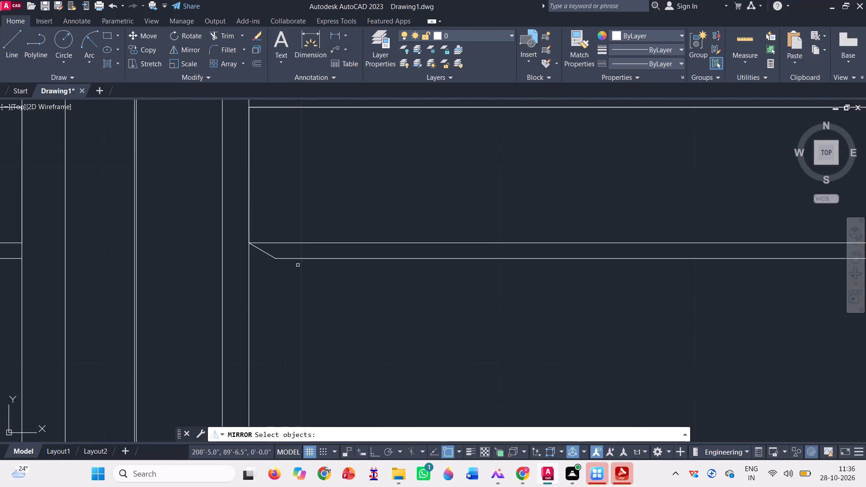
pyautogui.click(266, 254)
pyautogui.scroll(-3, 260, 253)
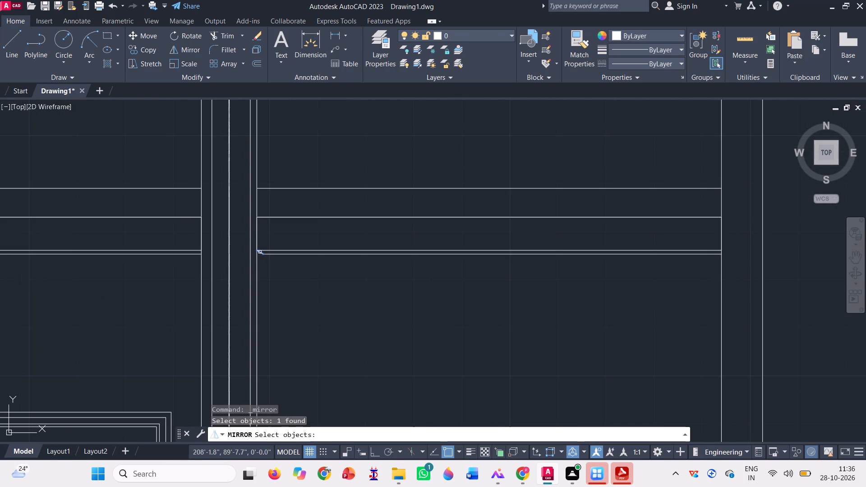
pyautogui.press('space')
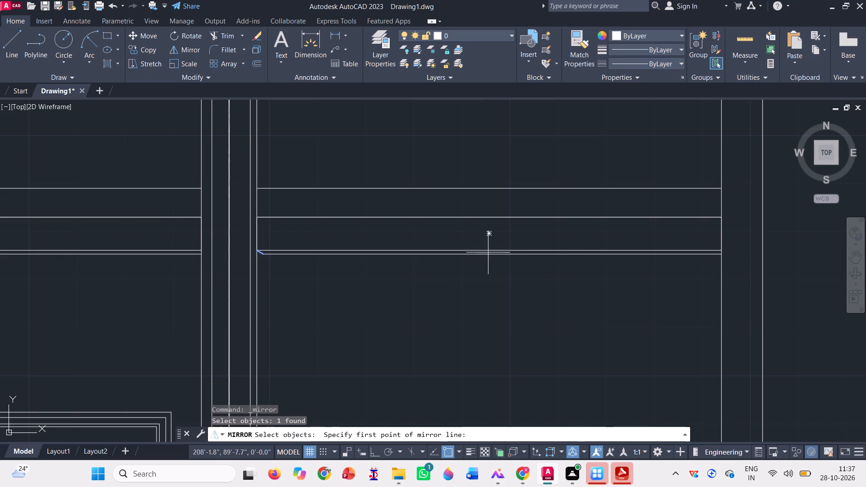
pyautogui.click(496, 255)
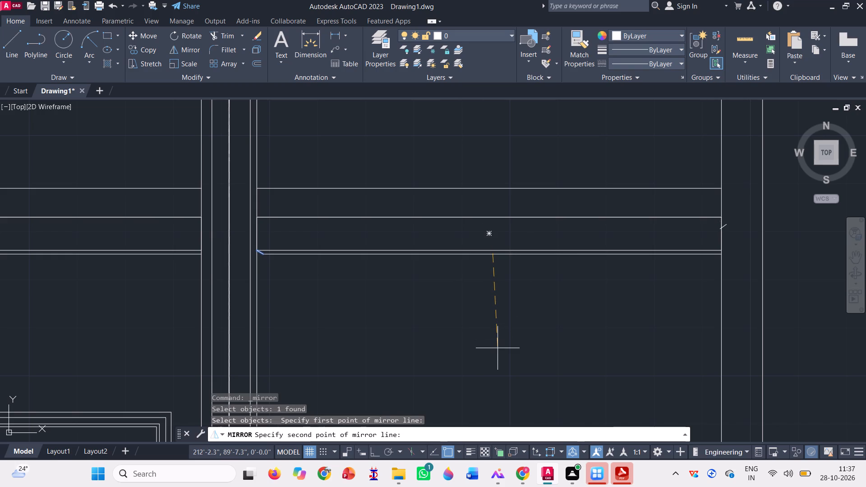
pyautogui.press('F8')
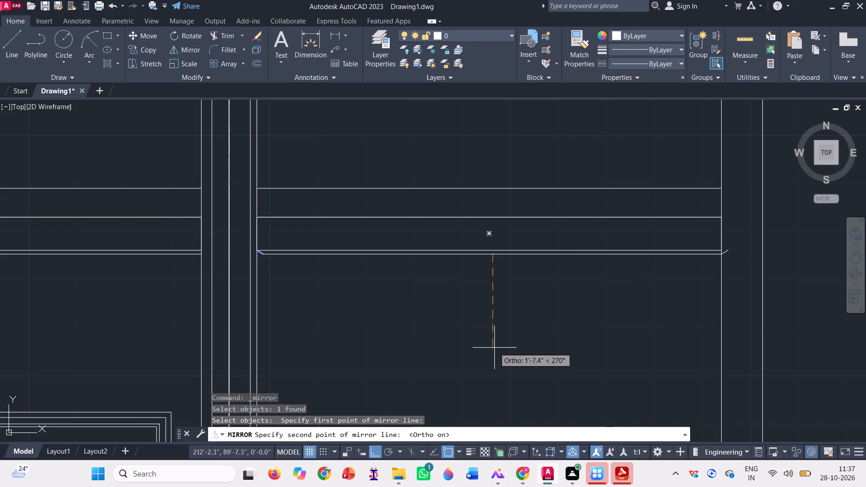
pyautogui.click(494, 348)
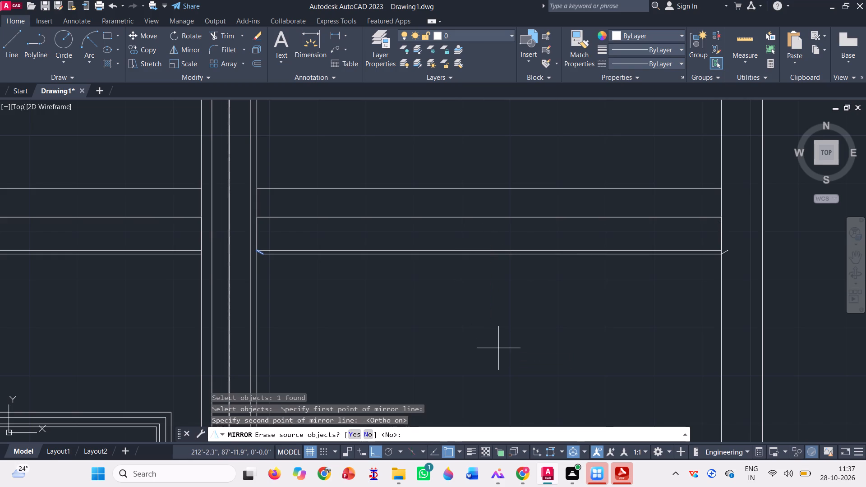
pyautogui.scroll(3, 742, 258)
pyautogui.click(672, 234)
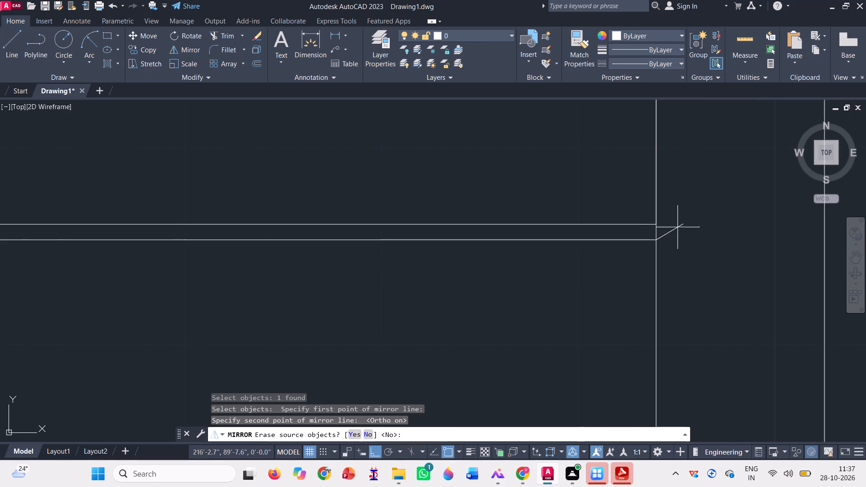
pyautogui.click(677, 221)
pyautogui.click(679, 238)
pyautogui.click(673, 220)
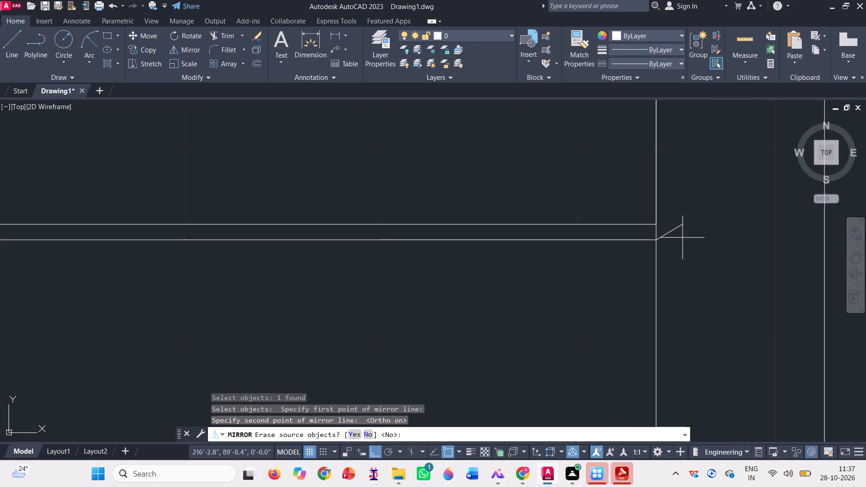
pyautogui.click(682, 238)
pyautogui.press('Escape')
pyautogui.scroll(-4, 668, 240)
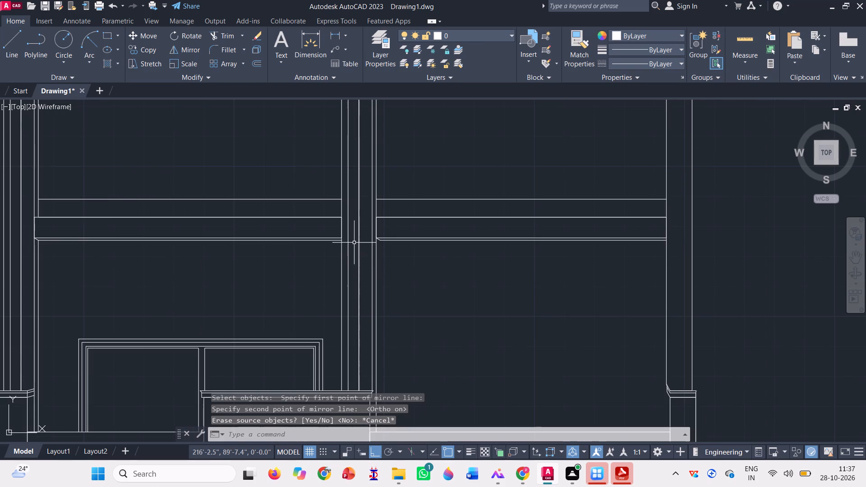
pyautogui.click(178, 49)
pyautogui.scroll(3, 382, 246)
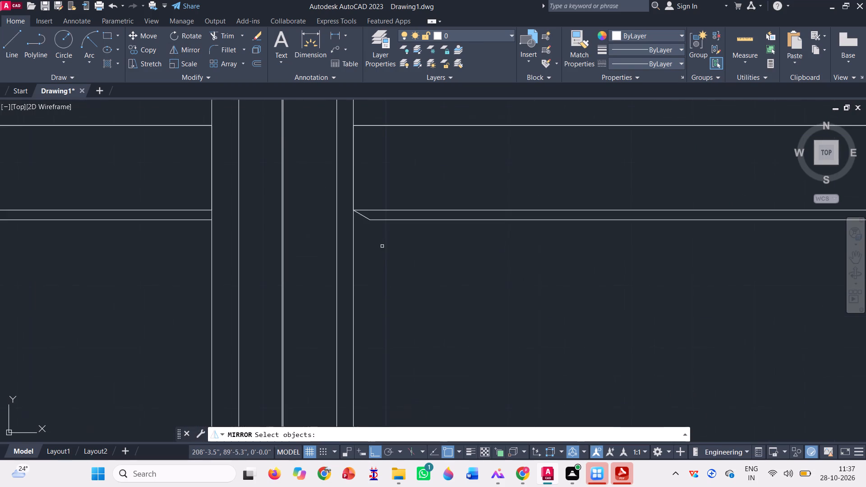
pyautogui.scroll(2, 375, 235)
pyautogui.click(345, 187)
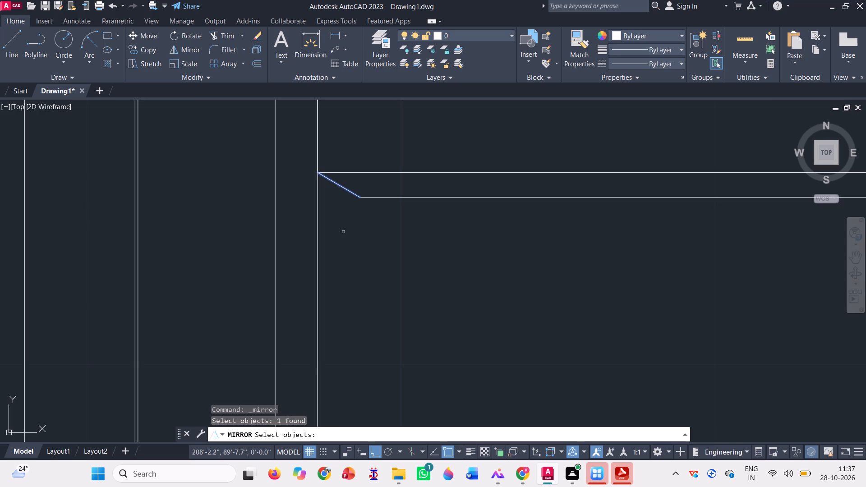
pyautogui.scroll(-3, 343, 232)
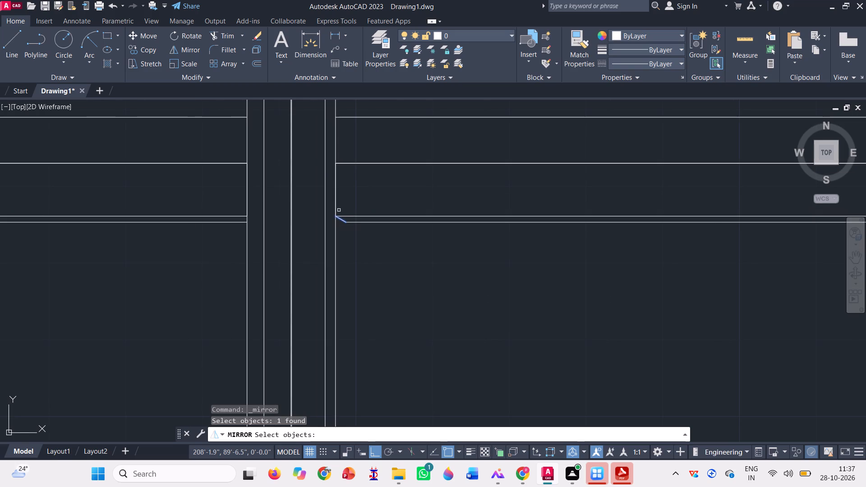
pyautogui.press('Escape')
# Move the slanted line by its lower end from the copied strip's right edge to the right end of the thin rectangle's upper line.
pyautogui.scroll(2, 342, 220)
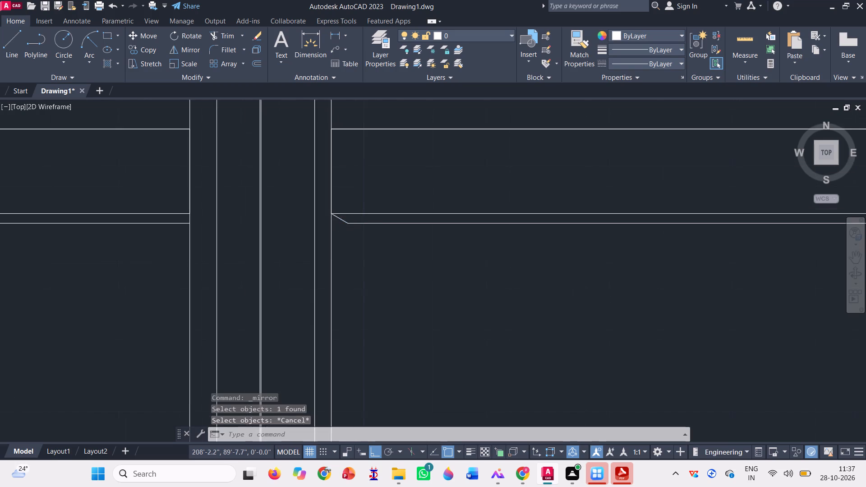
pyautogui.scroll(1, 342, 220)
pyautogui.click(342, 220)
pyautogui.write('m')
pyautogui.press('space')
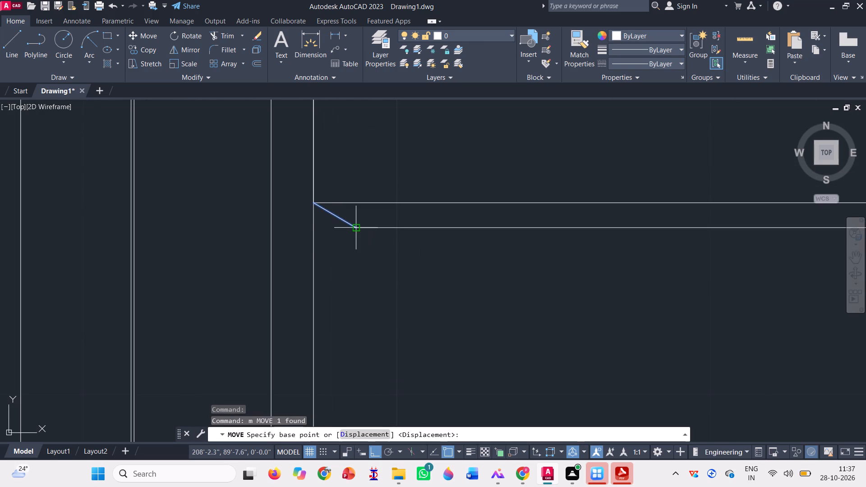
pyautogui.click(358, 230)
pyautogui.scroll(-4, 283, 246)
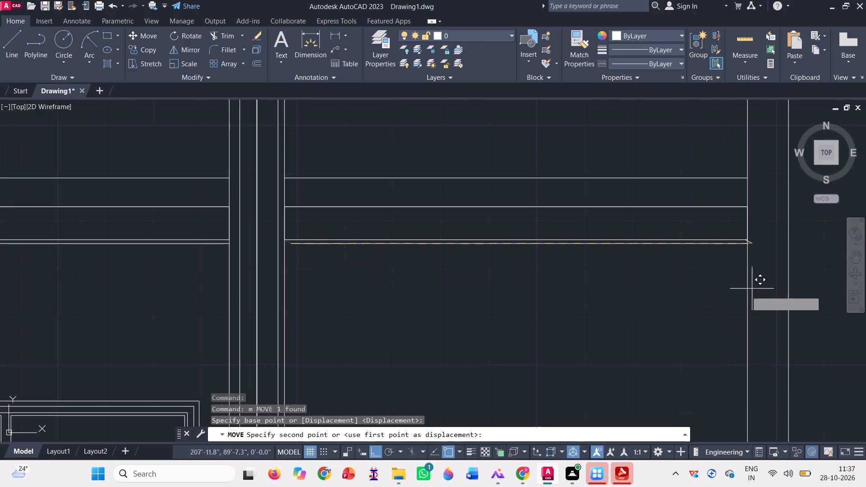
pyautogui.scroll(3, 751, 247)
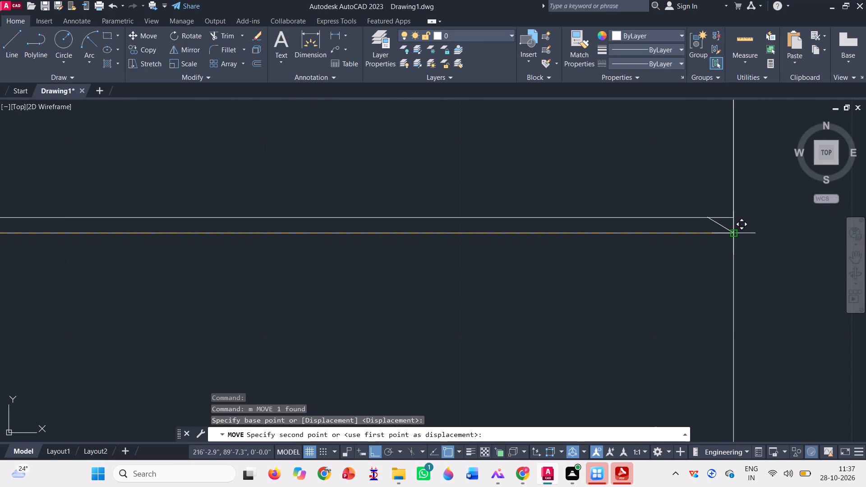
pyautogui.click(731, 216)
pyautogui.scroll(-2, 589, 283)
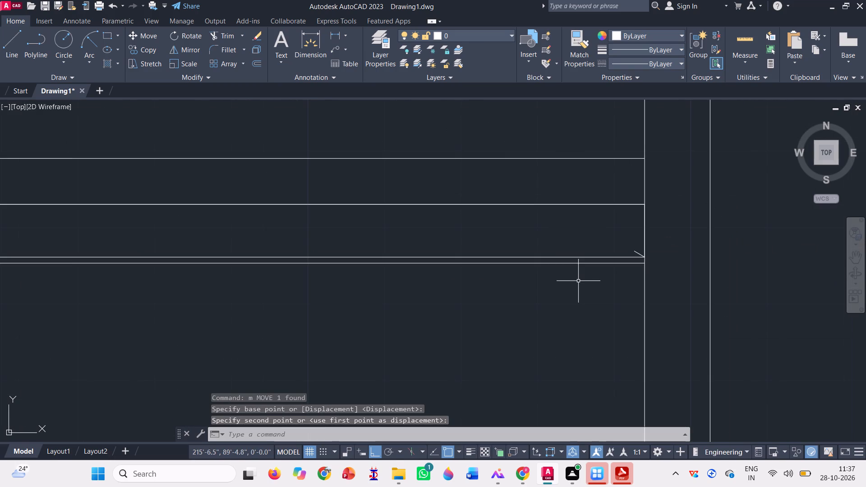
pyautogui.press('`')
pyautogui.scroll(-2, 699, 260)
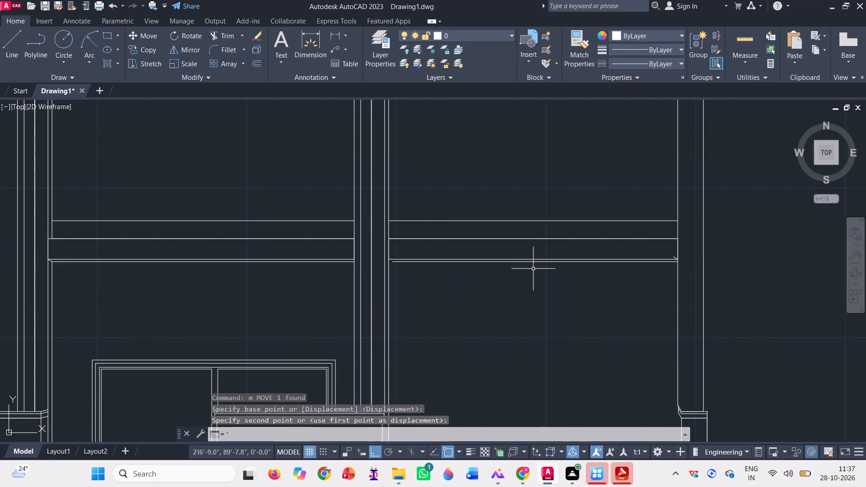
pyautogui.press('Escape')
# Mirror the moved slanted line about a horizontal axis through its lower end, keeping the source line.
pyautogui.click(189, 47)
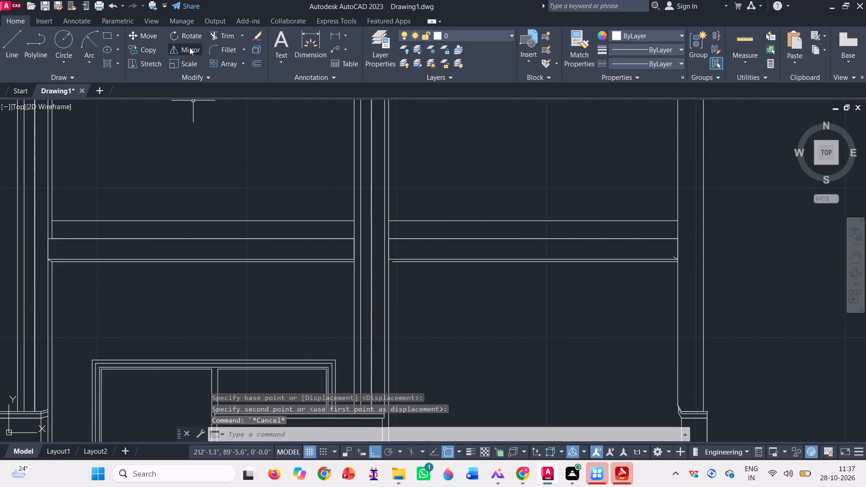
pyautogui.scroll(3, 661, 253)
pyautogui.scroll(2, 740, 274)
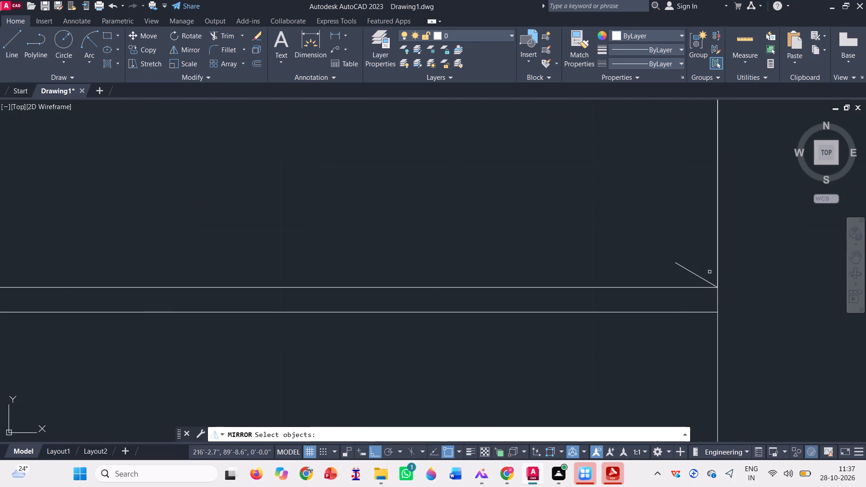
pyautogui.click(694, 272)
pyautogui.press('space')
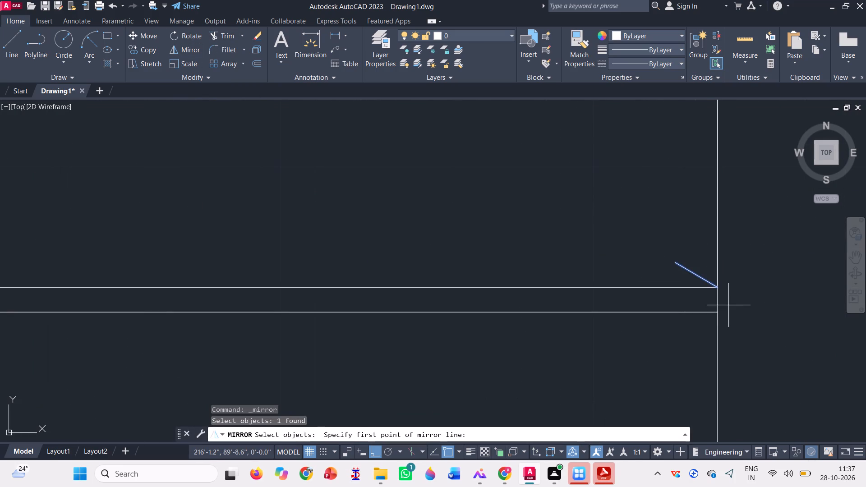
pyautogui.click(718, 288)
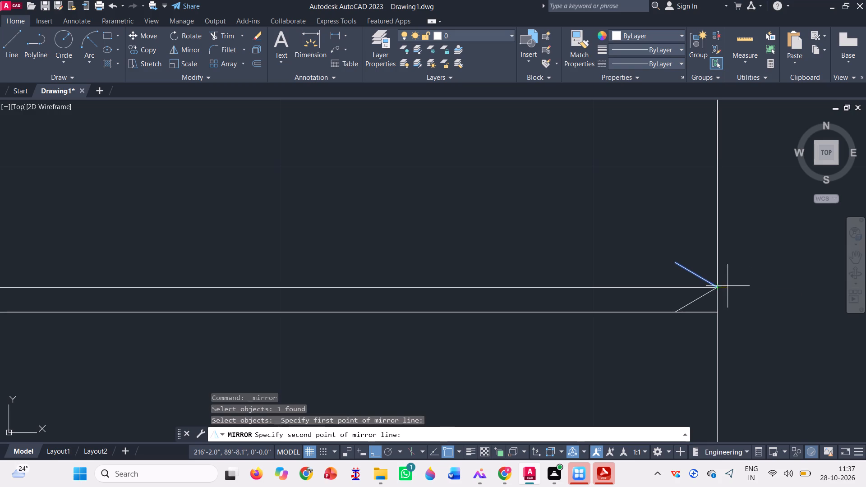
pyautogui.click(742, 287)
pyautogui.press('space')
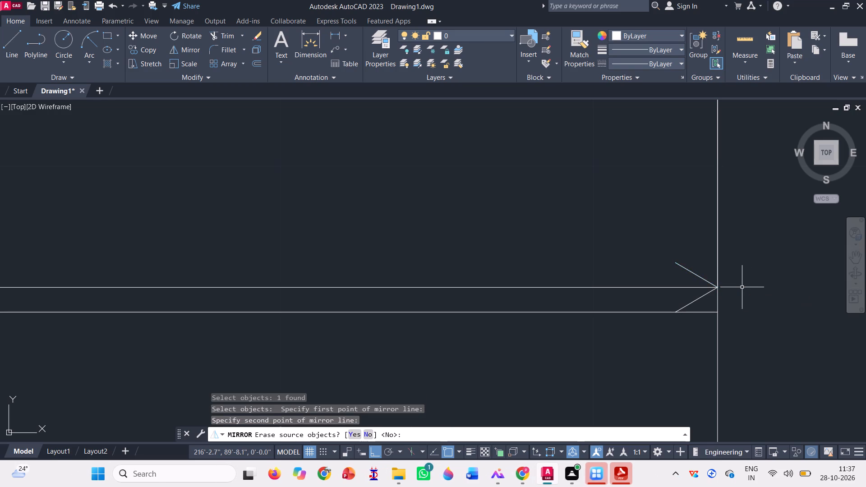
# Move the original slanted line above the thin rectangle's right end back to the rectangle's left end at the copied strip.
pyautogui.scroll(-1, 712, 285)
pyautogui.click(709, 276)
pyautogui.click(689, 276)
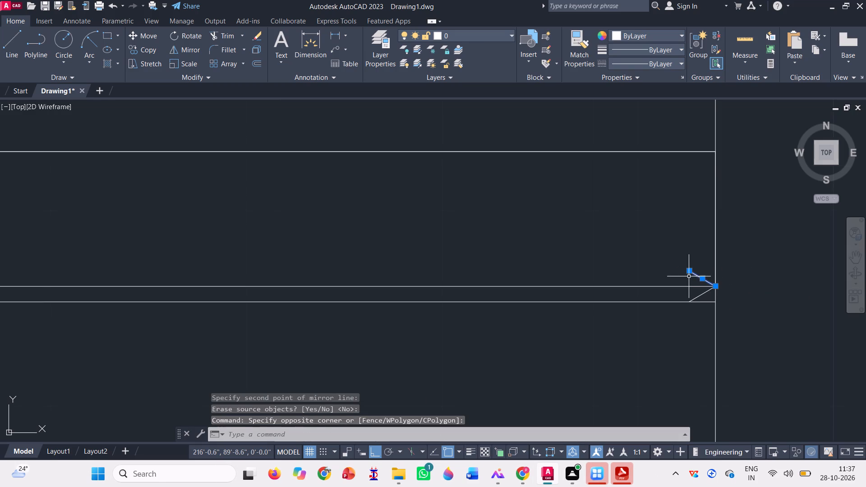
pyautogui.write('m')
pyautogui.press('space')
pyautogui.scroll(3, 720, 286)
pyautogui.click(700, 290)
pyautogui.scroll(-3, 771, 287)
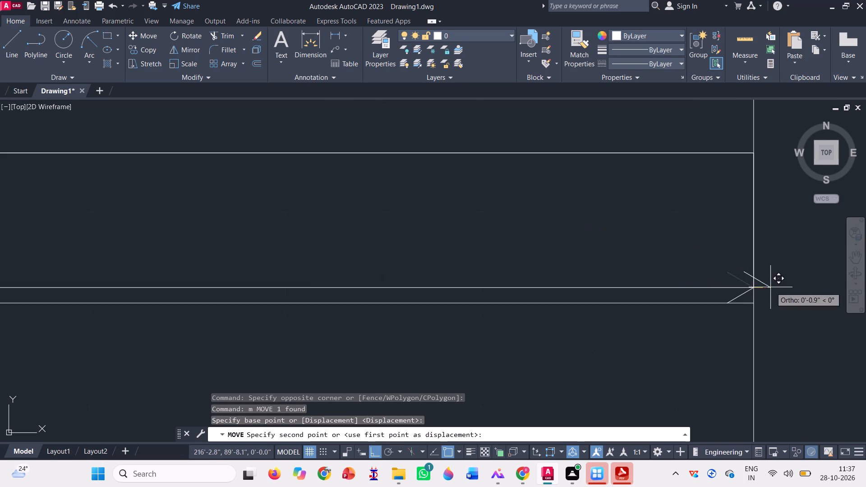
pyautogui.scroll(-4, 677, 287)
pyautogui.scroll(3, 405, 299)
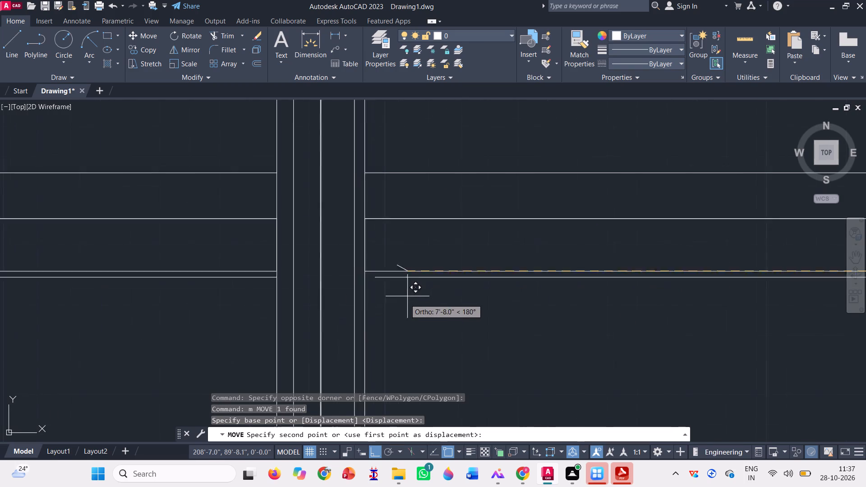
pyautogui.click(355, 267)
pyautogui.scroll(-2, 388, 300)
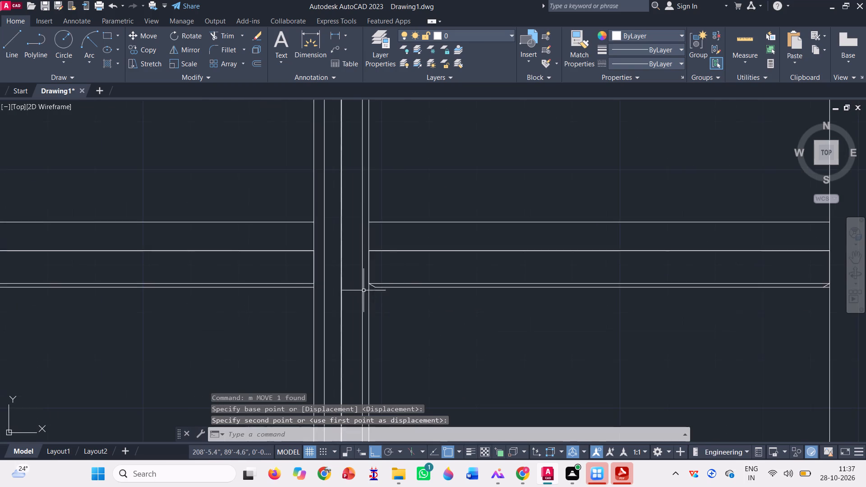
pyautogui.scroll(-1, 294, 289)
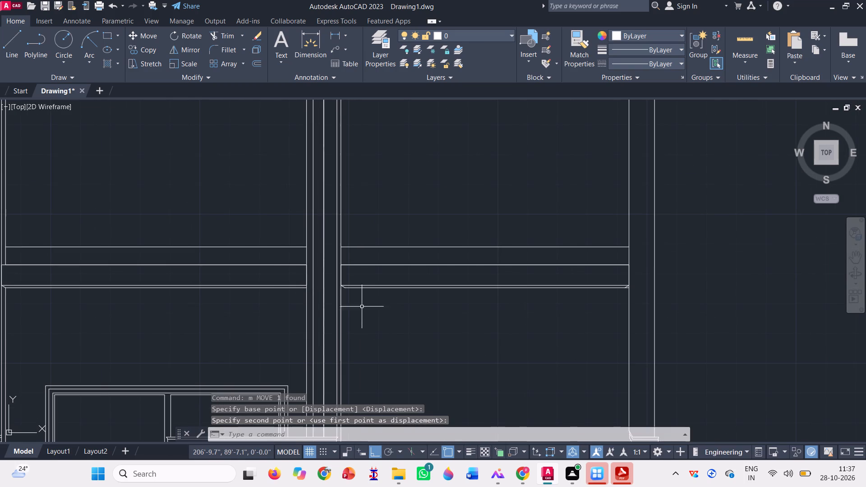
pyautogui.scroll(-1, 357, 314)
pyautogui.scroll(3, 365, 304)
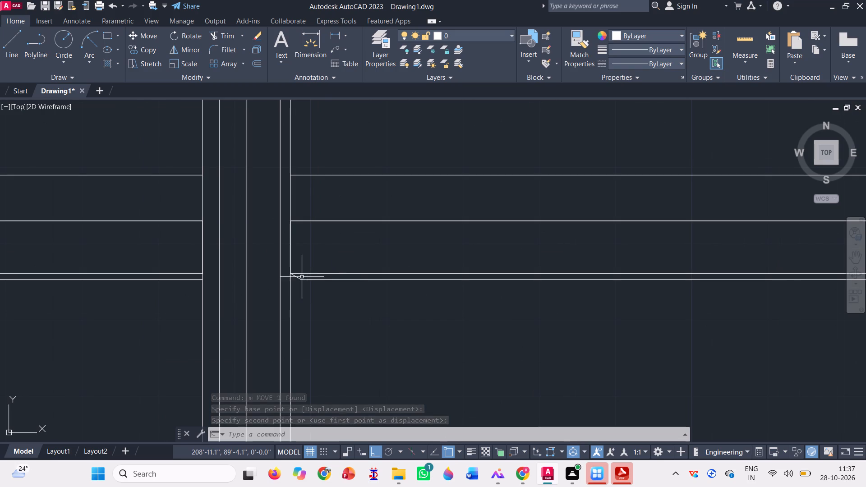
# Delete the slanted line at the thin rectangle's left end, beside the copied strip.
pyautogui.click(298, 277)
pyautogui.press('BackSpace')
pyautogui.press('Delete')
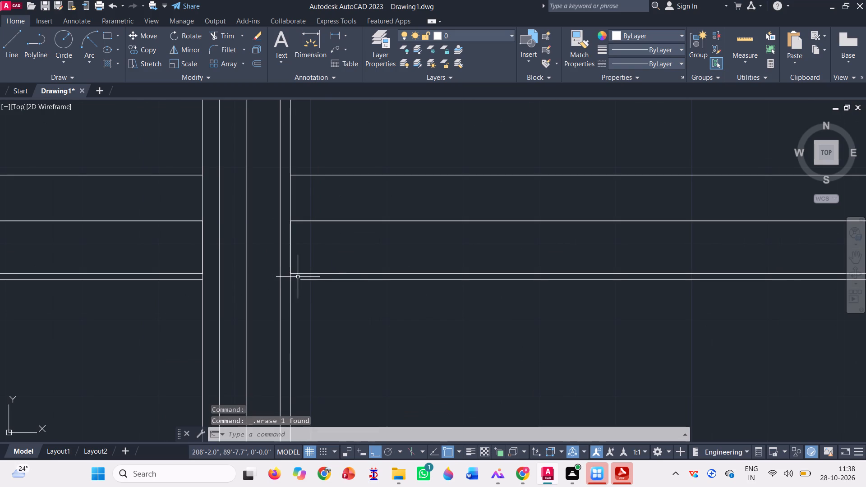
# Extend the thin rectangle's lower line leftwards to the copied strip's right edge.
pyautogui.click(240, 32)
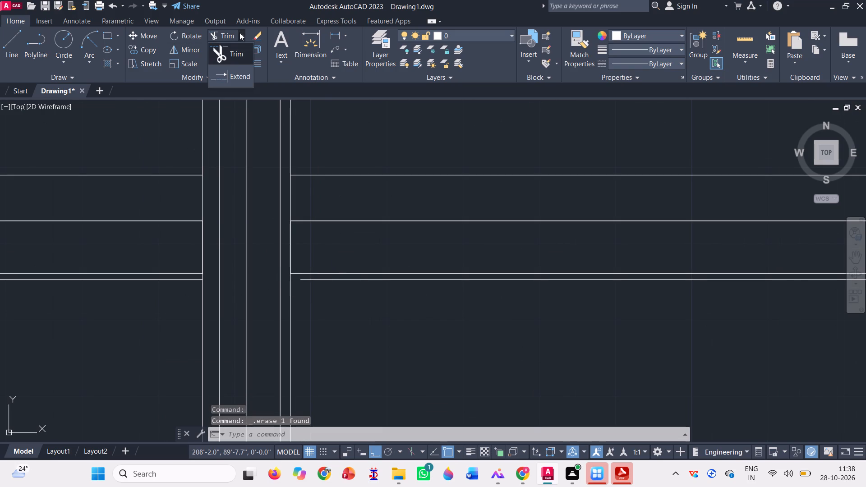
pyautogui.click(233, 80)
pyautogui.scroll(2, 329, 275)
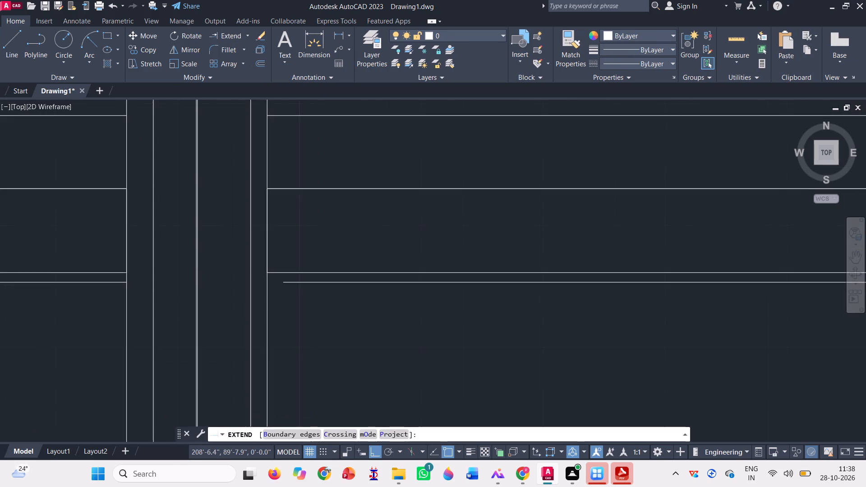
pyautogui.click(321, 298)
pyautogui.click(317, 283)
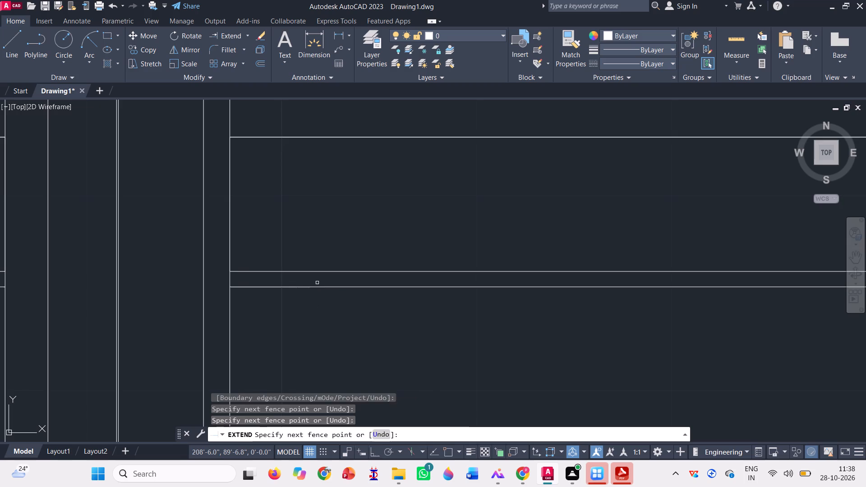
pyautogui.scroll(-4, 246, 316)
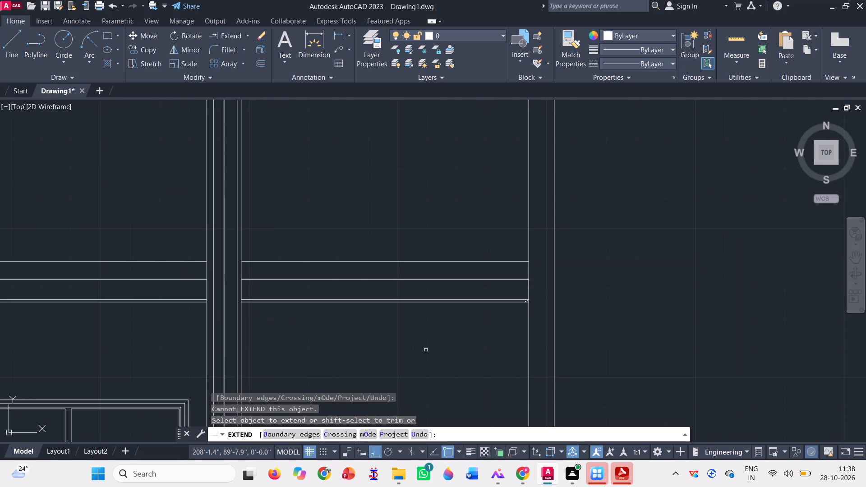
pyautogui.press('Escape')
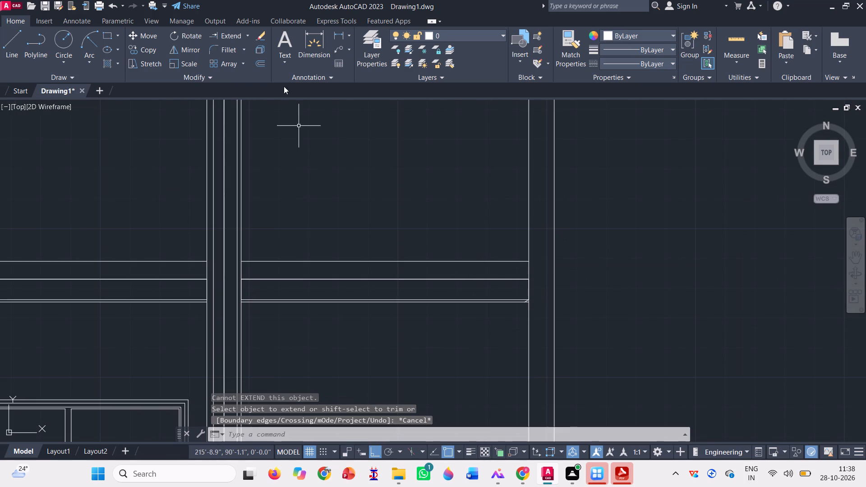
# Trim the short piece of the thin rectangle's lower line beyond the slanted line at its right end.
pyautogui.click(245, 33)
pyautogui.click(234, 51)
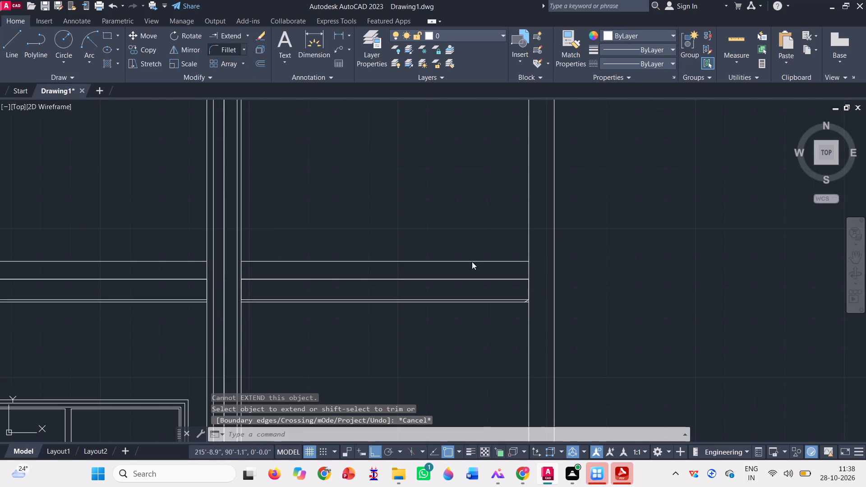
pyautogui.scroll(2, 522, 290)
pyautogui.scroll(3, 530, 328)
pyautogui.click(550, 299)
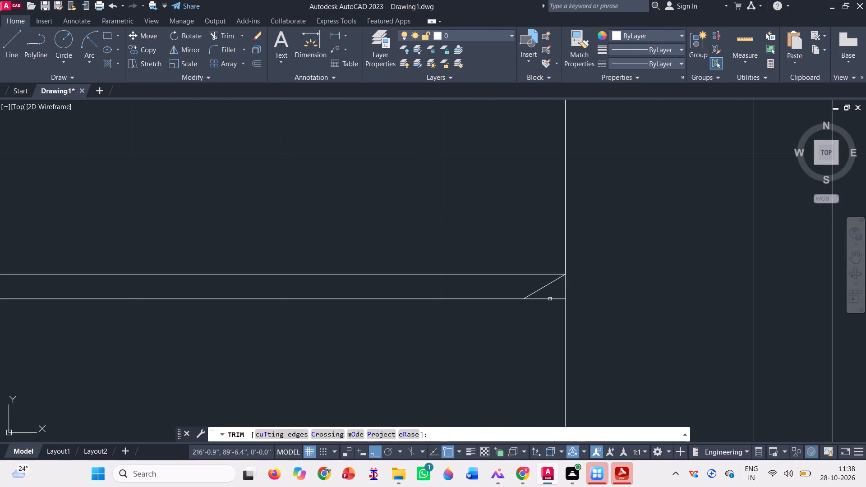
pyautogui.scroll(-4, 550, 285)
pyautogui.press('Escape')
pyautogui.scroll(-2, 511, 271)
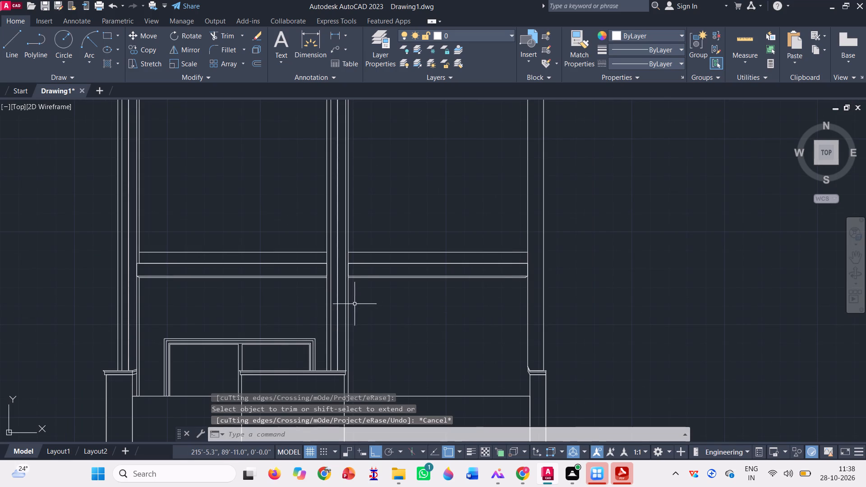
# Draw a horizontal line a little below the thin bevelled rectangle, from the middle strip's right edge to the right strip's left edge.
pyautogui.press('l')
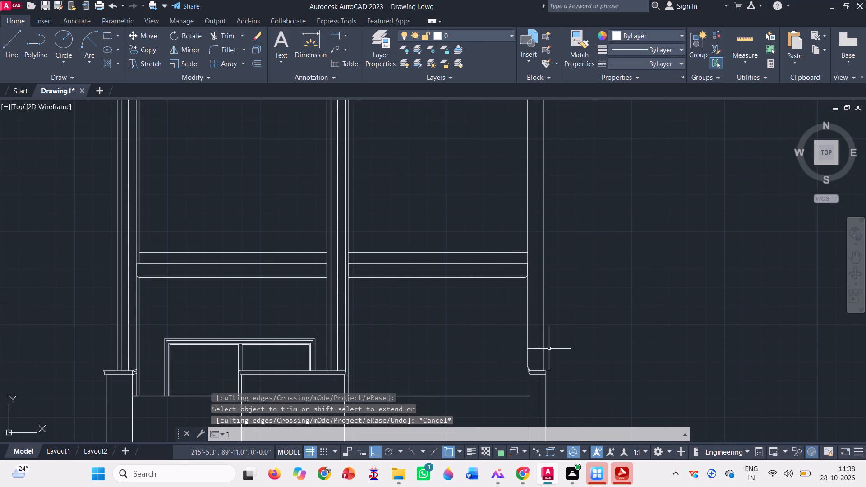
pyautogui.press('Return')
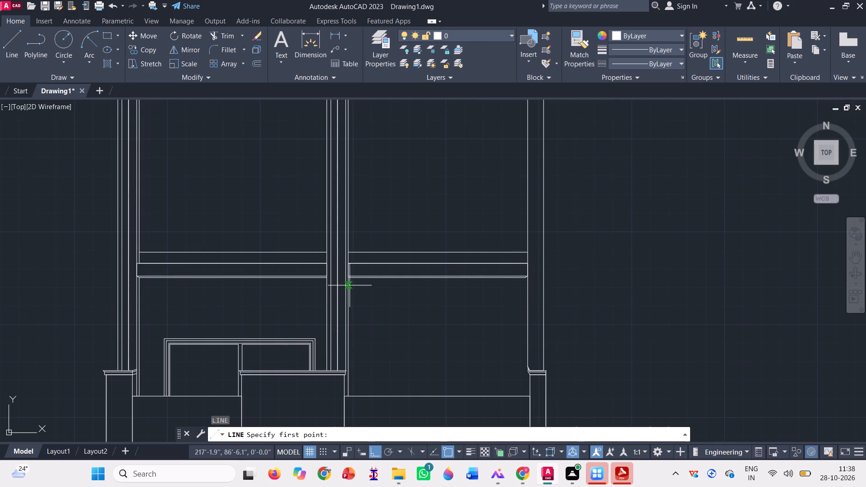
pyautogui.scroll(3, 350, 285)
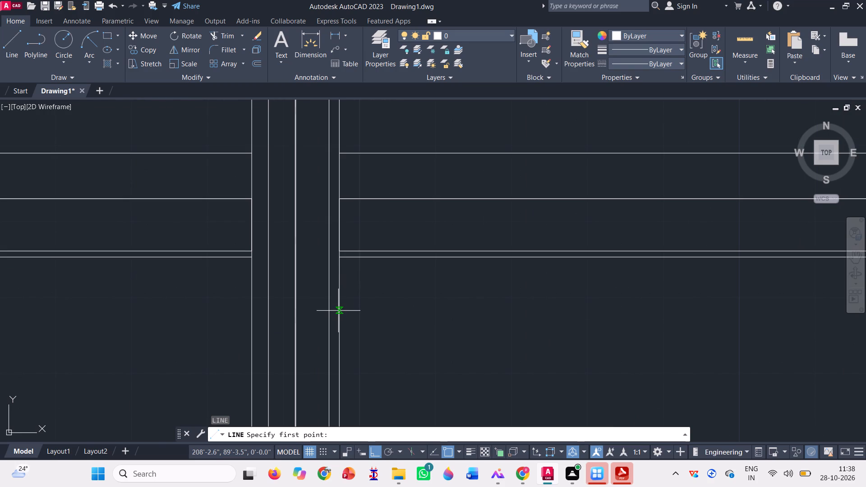
pyautogui.click(342, 303)
pyautogui.scroll(-2, 243, 312)
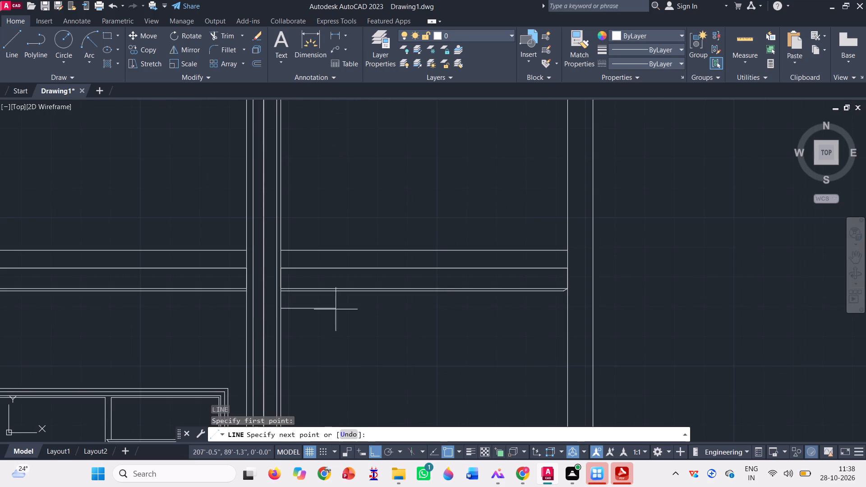
pyautogui.scroll(2, 551, 310)
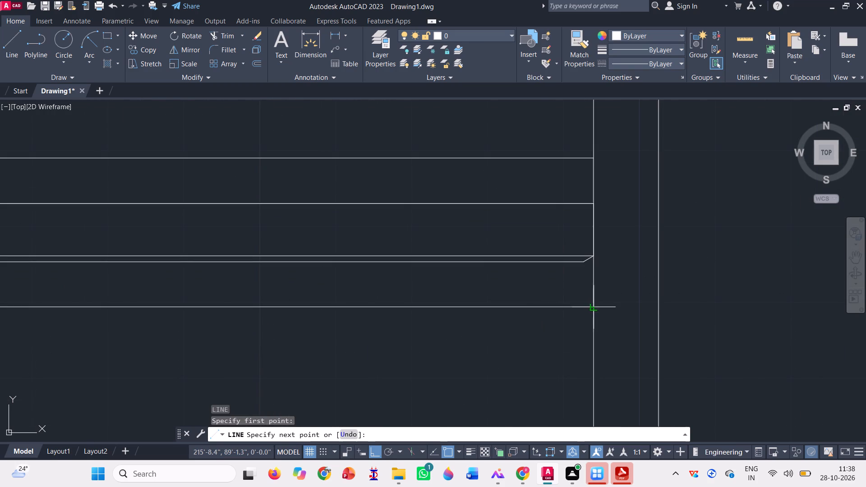
pyautogui.click(595, 308)
pyautogui.scroll(-2, 464, 312)
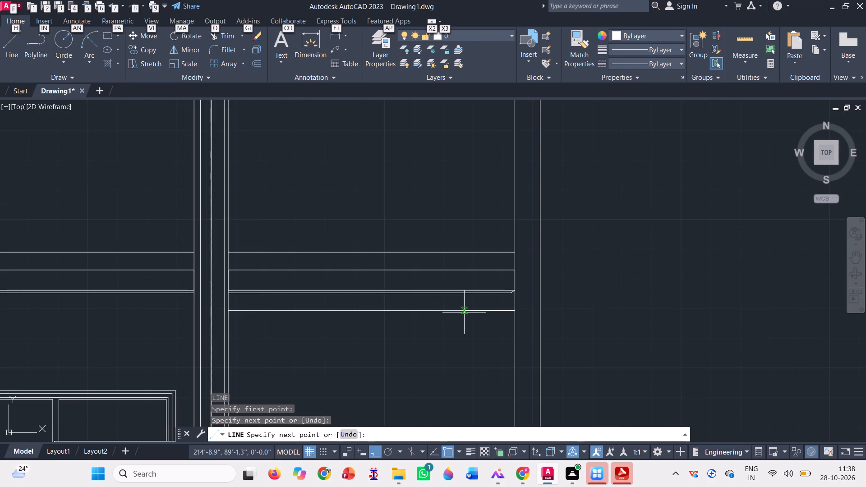
pyautogui.press('space')
pyautogui.press('Escape')
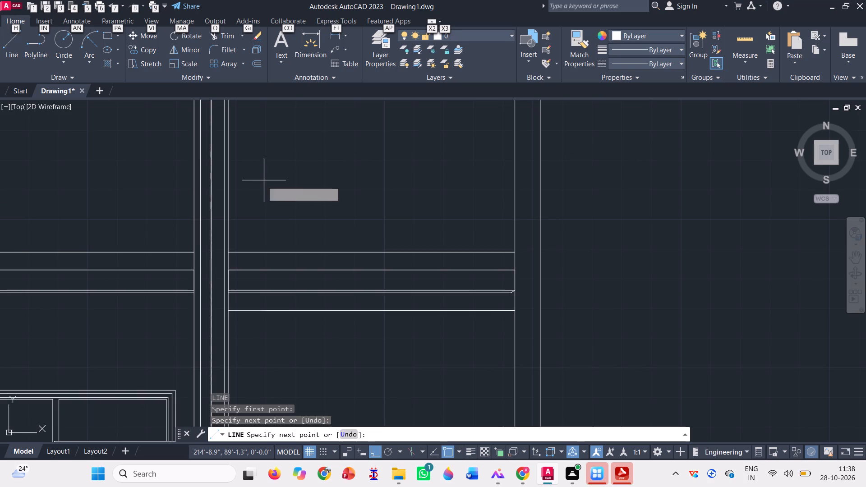
# Extend the slanted line at the thin rectangle's right end down to the new horizontal line.
pyautogui.click(244, 35)
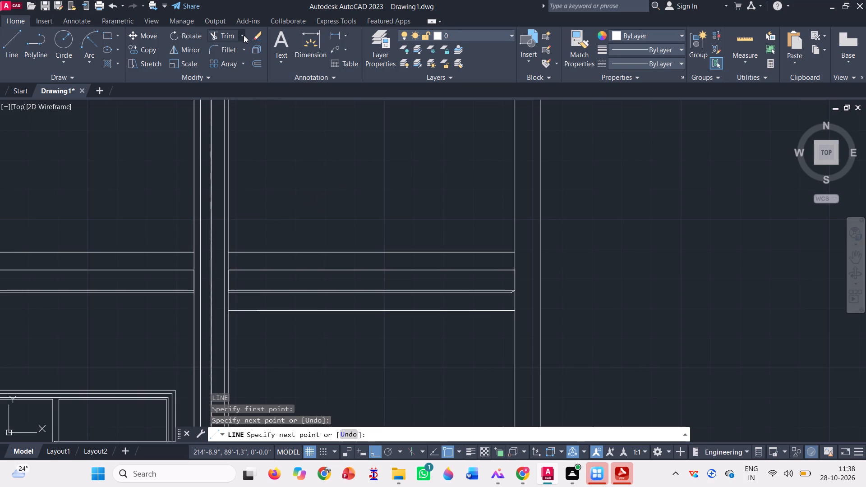
pyautogui.click(224, 75)
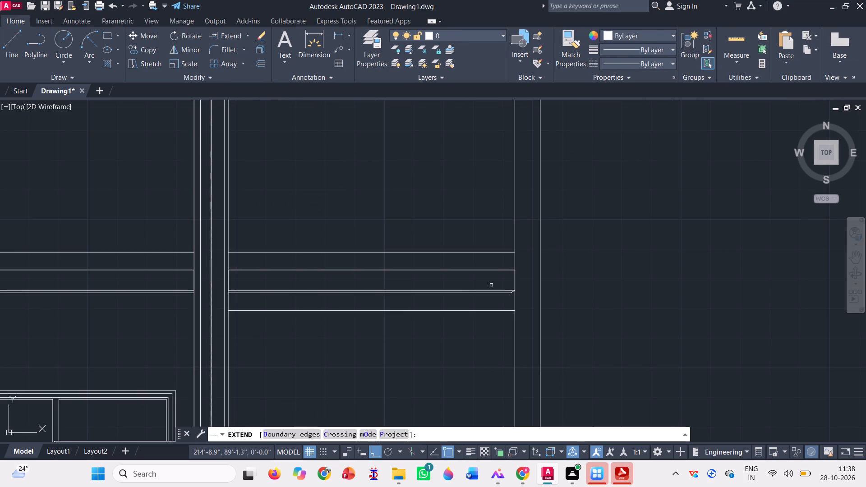
pyautogui.click(511, 293)
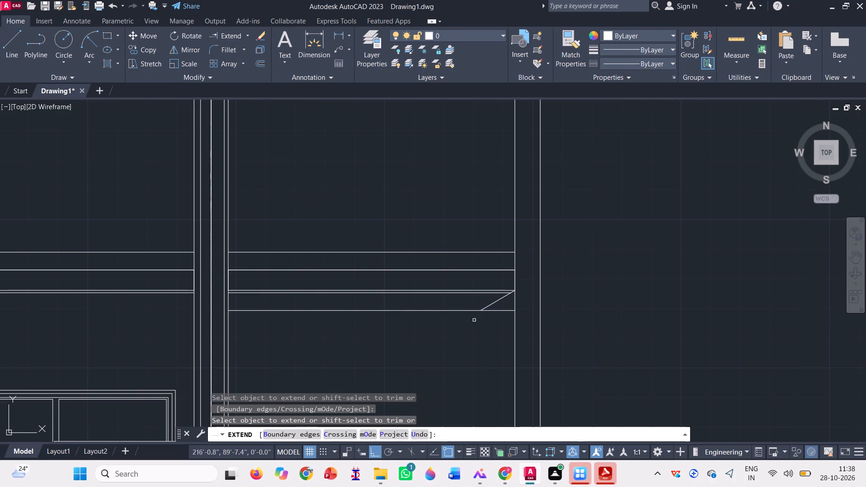
pyautogui.press('Escape')
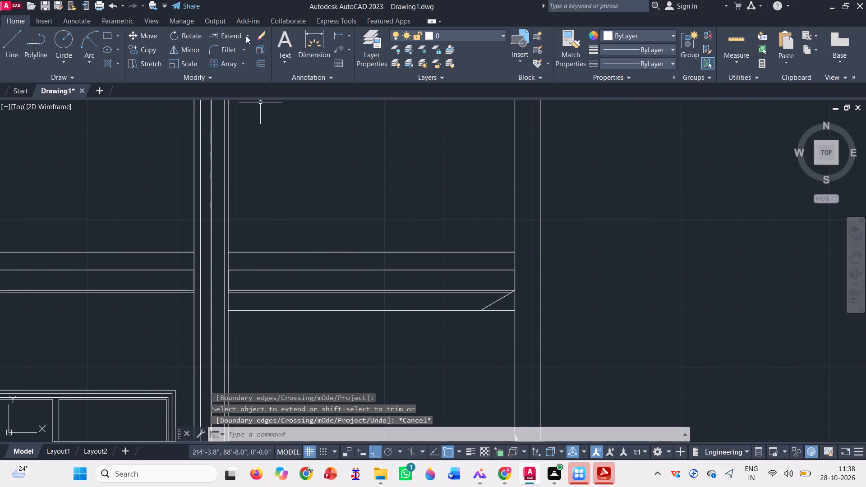
# Trim the piece of the new horizontal line beyond the extended slanted line's lower end.
pyautogui.click(247, 37)
pyautogui.click(243, 59)
pyautogui.click(495, 312)
pyautogui.press('Escape')
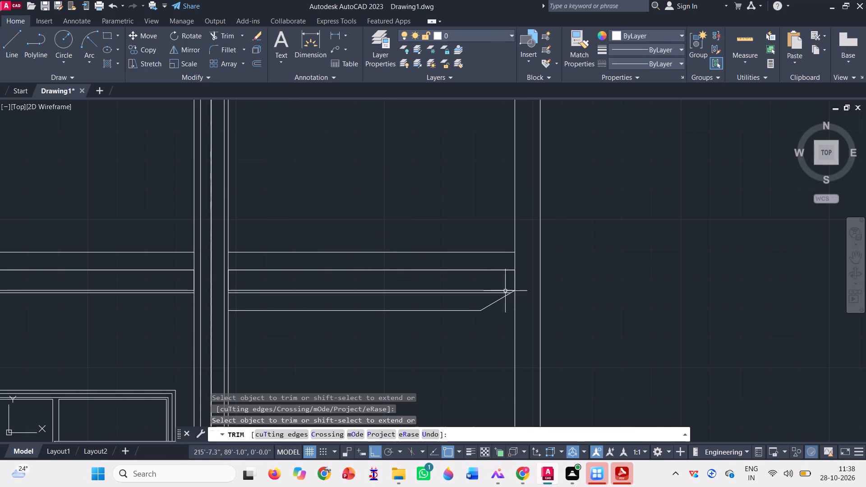
# Draw a vertical line from the slanted line's lower end down to the top edge of the wide bottom rectangle.
pyautogui.scroll(-2, 430, 250)
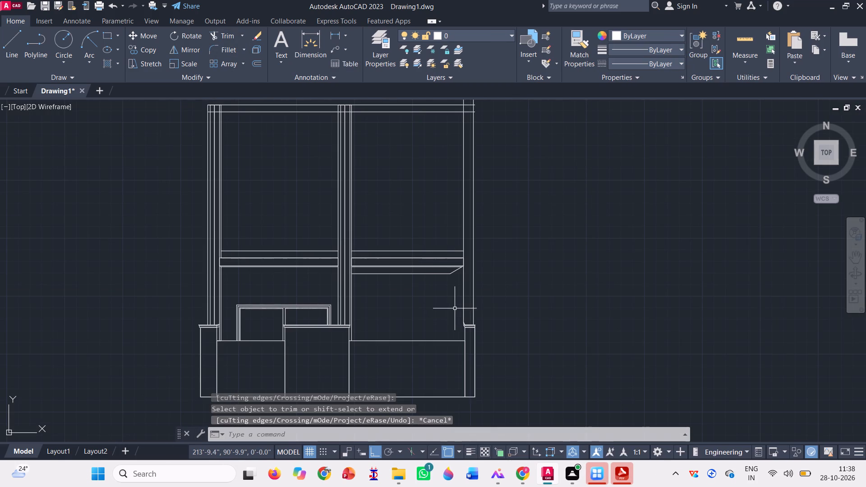
pyautogui.press('l')
pyautogui.press('Return')
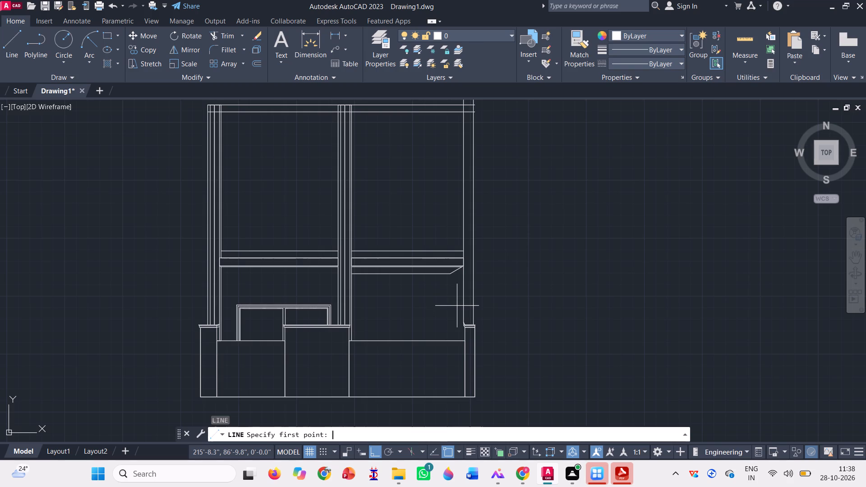
pyautogui.scroll(2, 470, 262)
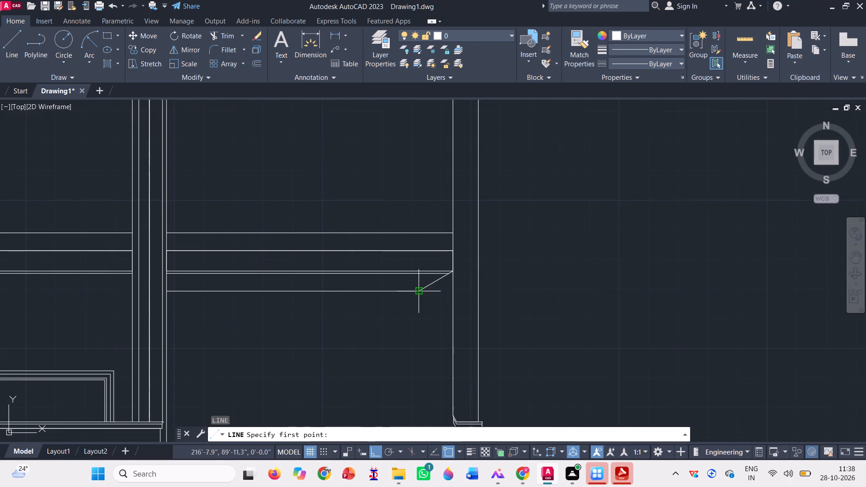
pyautogui.click(415, 291)
pyautogui.scroll(-2, 430, 234)
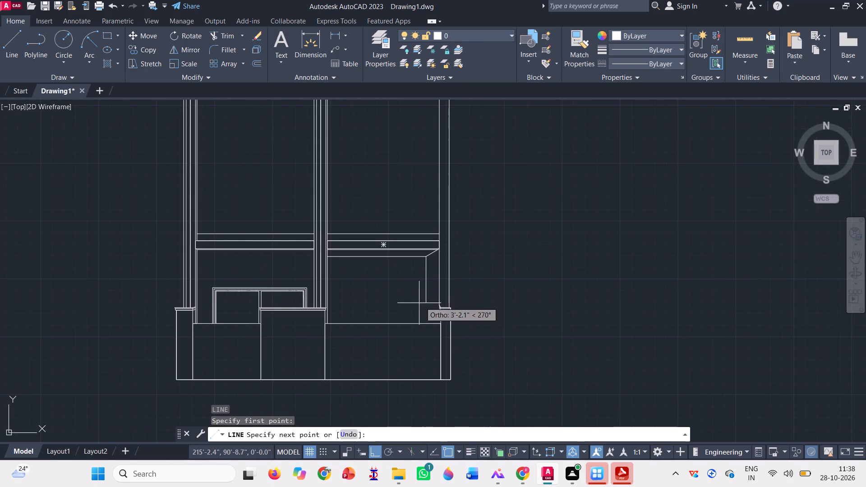
pyautogui.scroll(2, 428, 322)
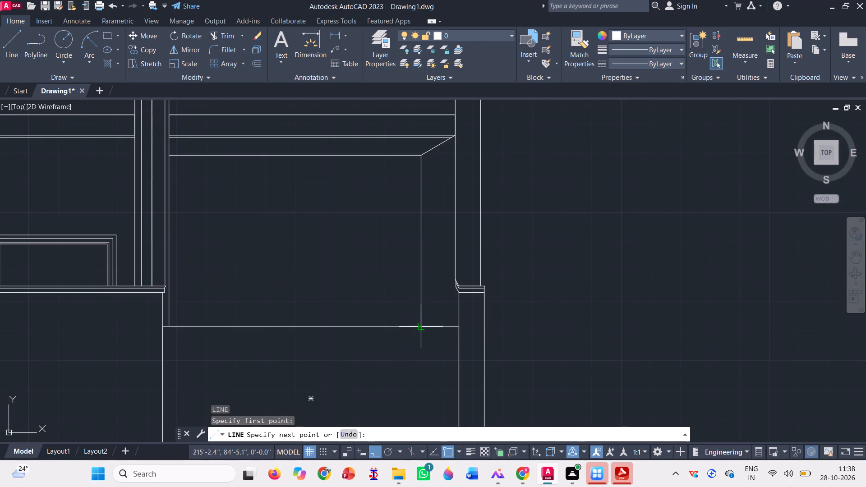
pyautogui.click(420, 327)
pyautogui.scroll(-1, 441, 342)
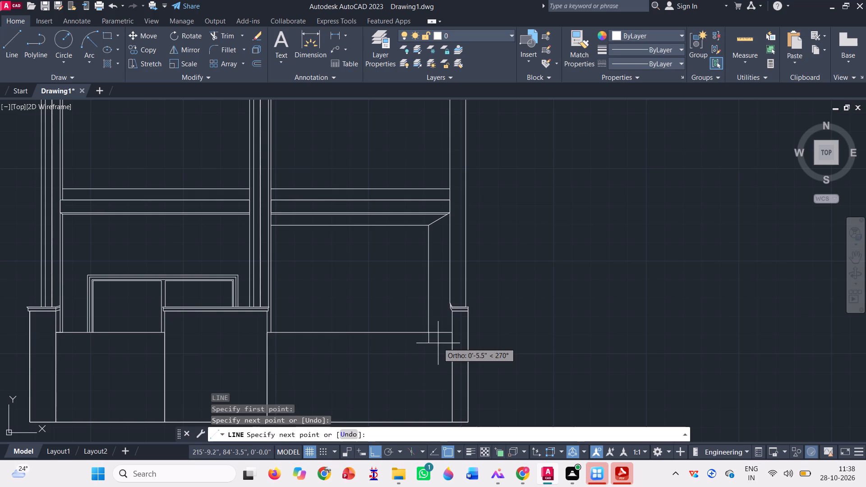
pyautogui.press('Escape')
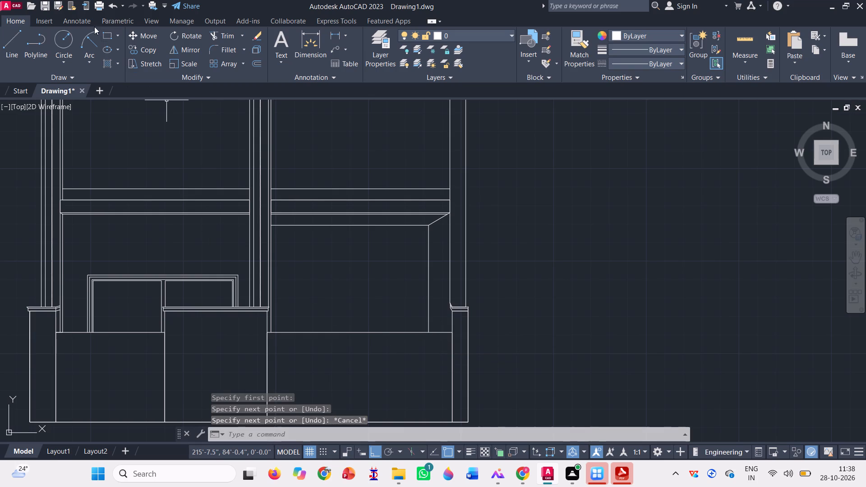
# Draw a rectangle about 2'-1" wide and 3'-1" high from the middle strip's lower right corner, standing on the bottom rectangle's top edge.
pyautogui.click(104, 38)
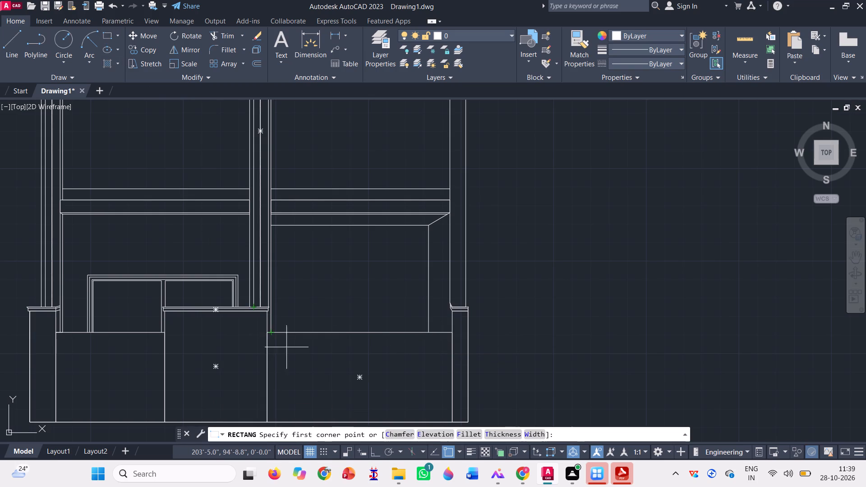
pyautogui.scroll(1, 272, 332)
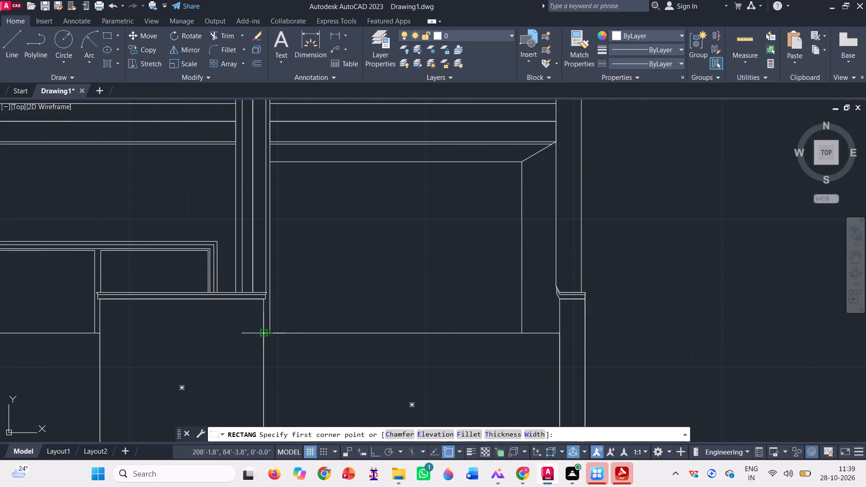
pyautogui.click(271, 334)
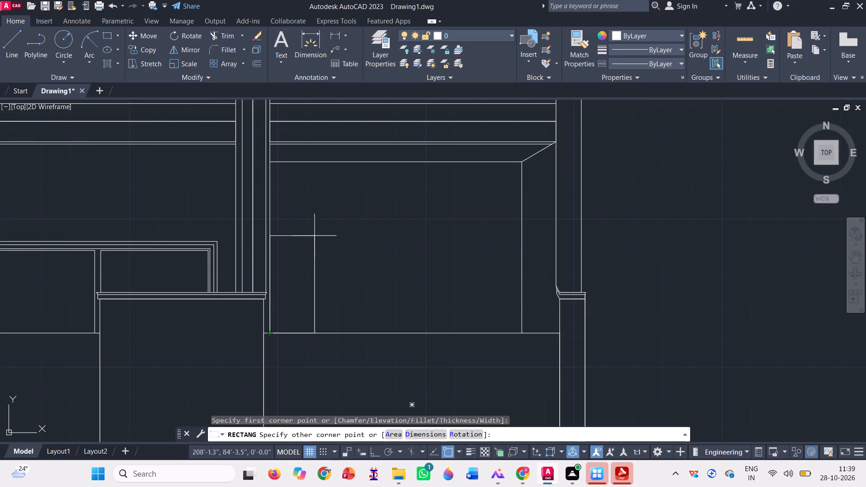
pyautogui.click(344, 224)
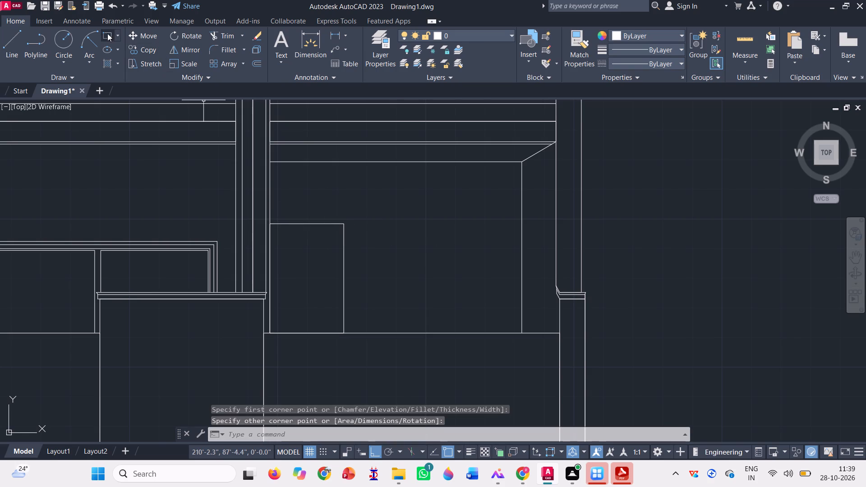
# Offset the new rectangle inward by a small distance using a through point.
pyautogui.click(256, 66)
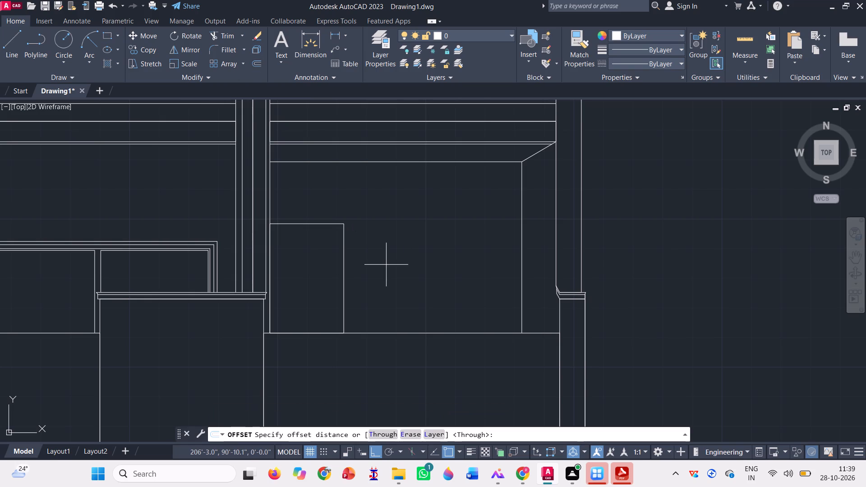
pyautogui.press('space')
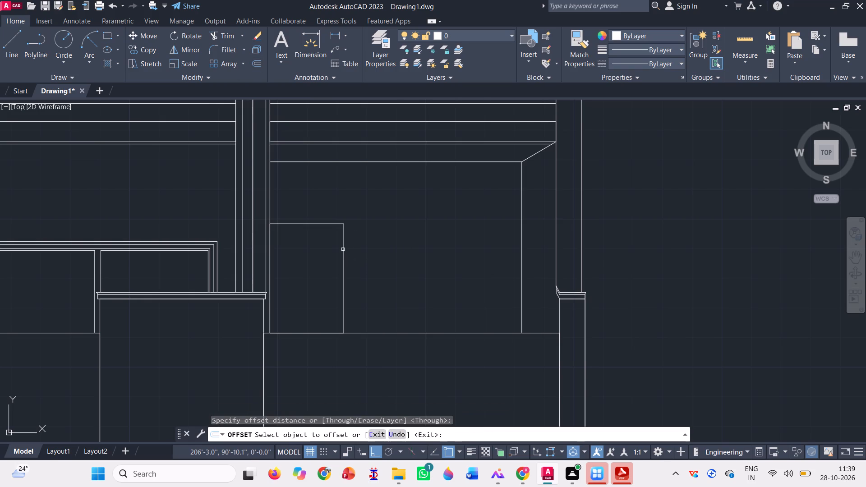
pyautogui.click(343, 249)
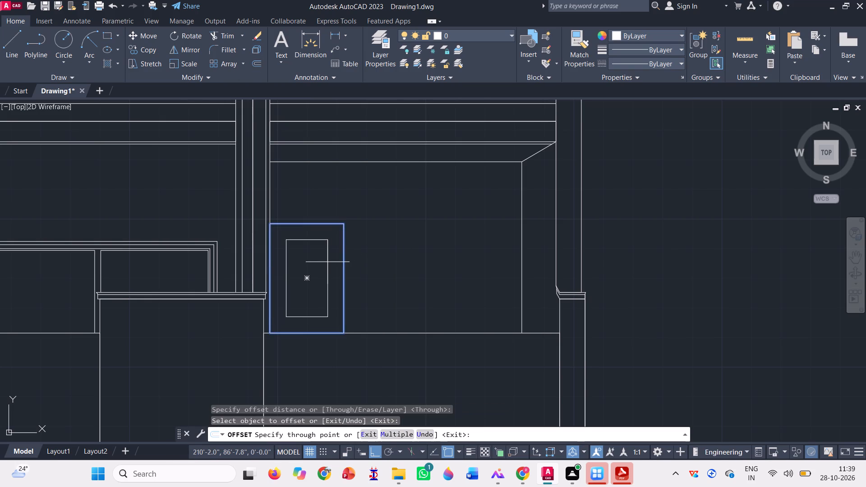
pyautogui.scroll(1, 327, 262)
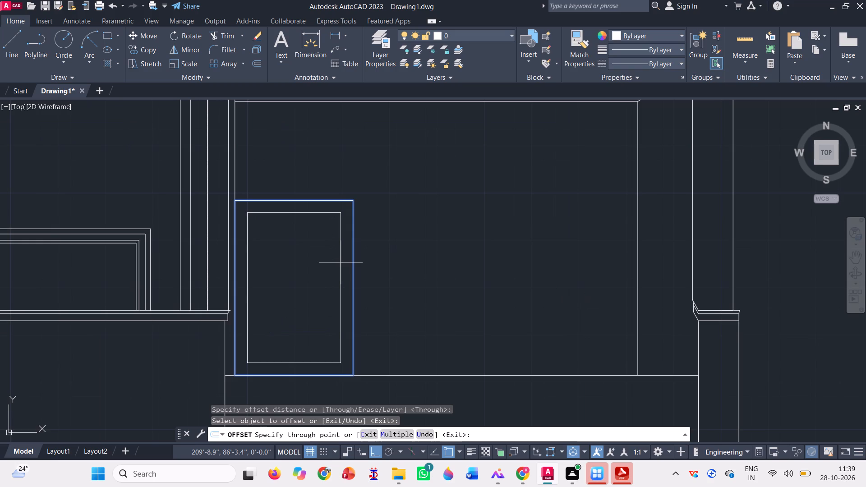
pyautogui.scroll(1, 341, 262)
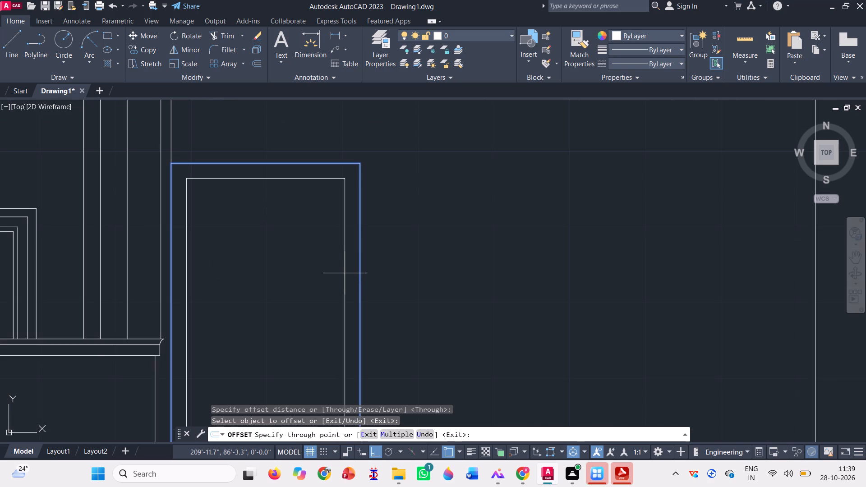
pyautogui.click(346, 274)
pyautogui.scroll(-2, 263, 230)
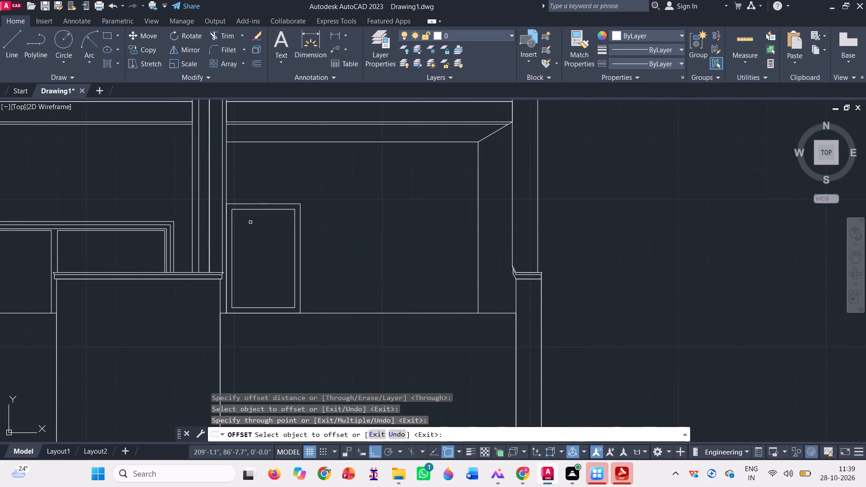
# Offset the inner rectangle outward through a point midway to the outer one, adding a third nested outline.
pyautogui.scroll(2, 286, 217)
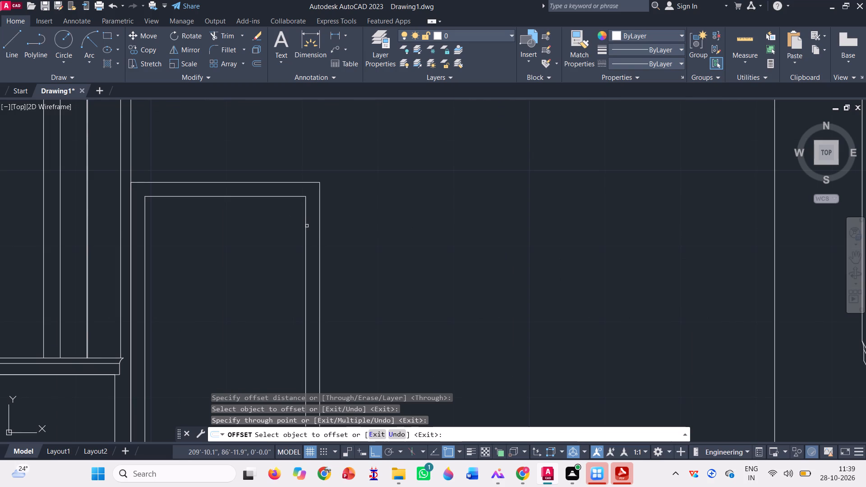
pyautogui.click(305, 220)
pyautogui.scroll(1, 304, 220)
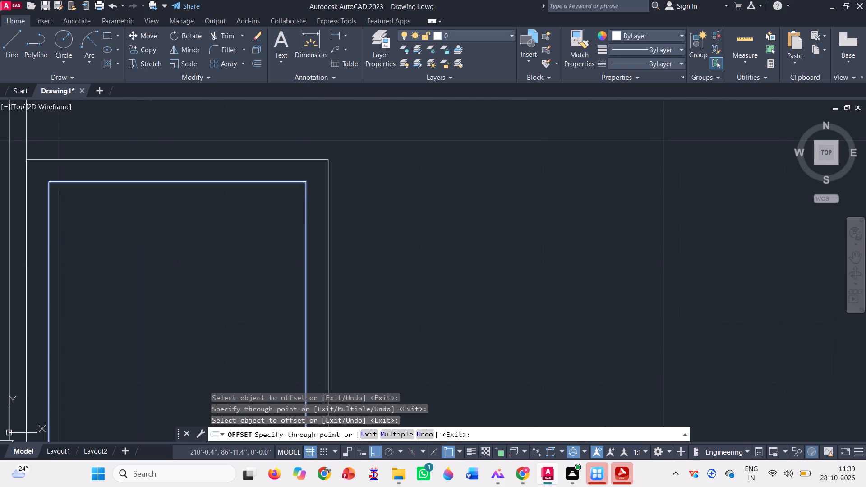
pyautogui.scroll(1, 304, 220)
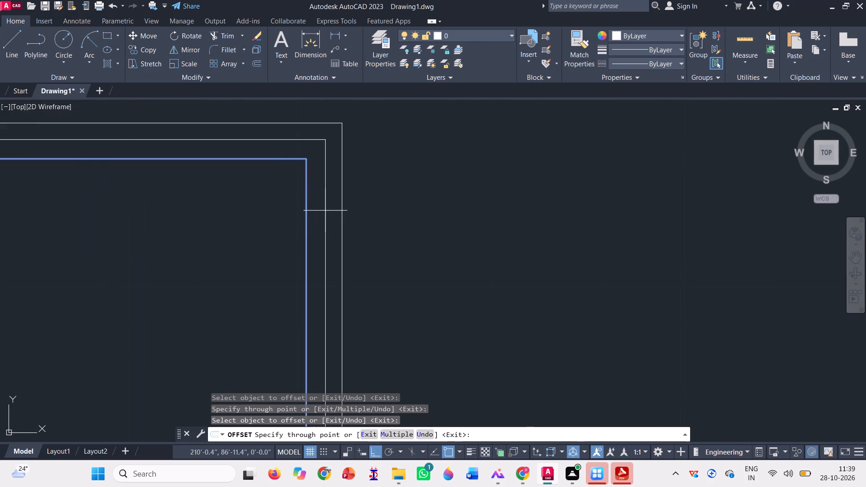
pyautogui.click(324, 215)
pyautogui.scroll(-3, 325, 203)
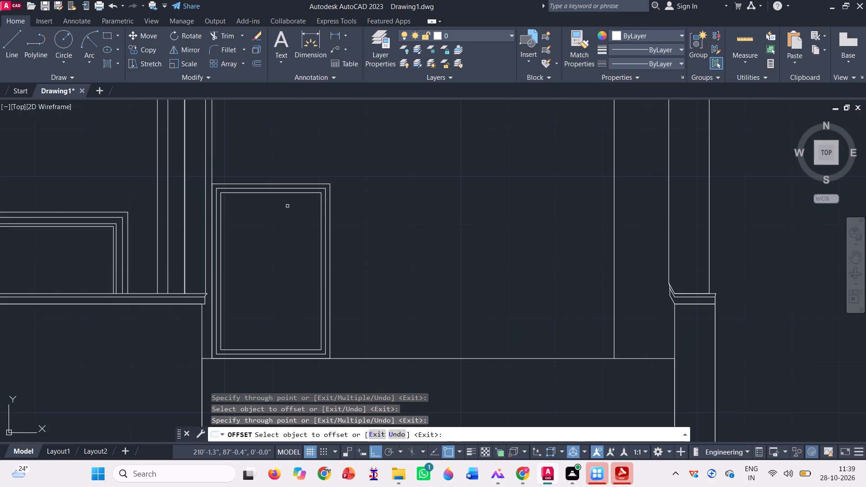
pyautogui.press('Escape')
# Trim away the left and bottom edges of the two inner outlines in the frame beside the middle strip.
pyautogui.click(230, 37)
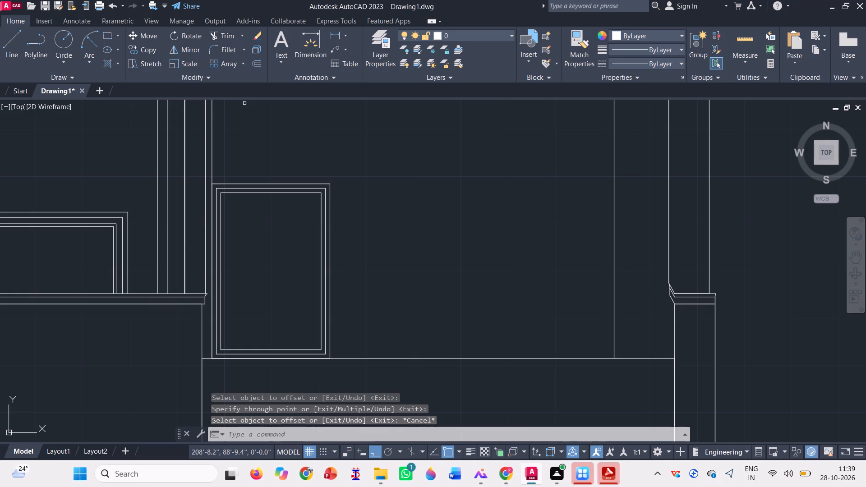
pyautogui.scroll(1, 217, 239)
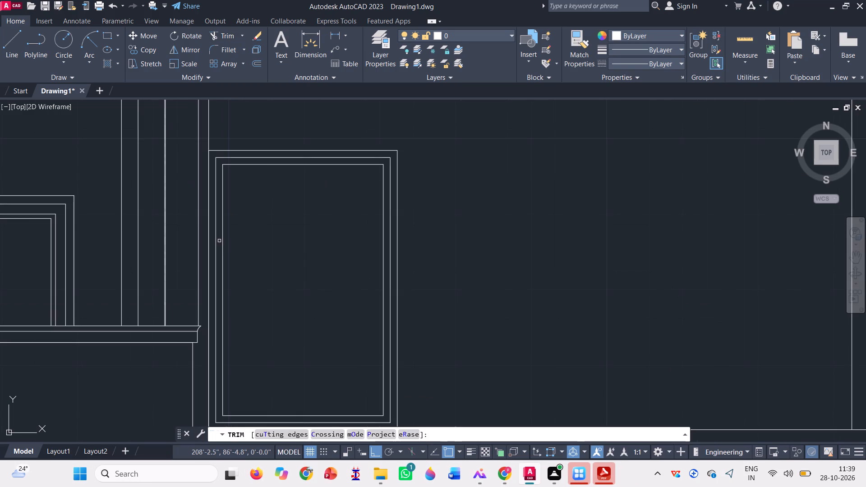
pyautogui.click(215, 231)
pyautogui.click(226, 239)
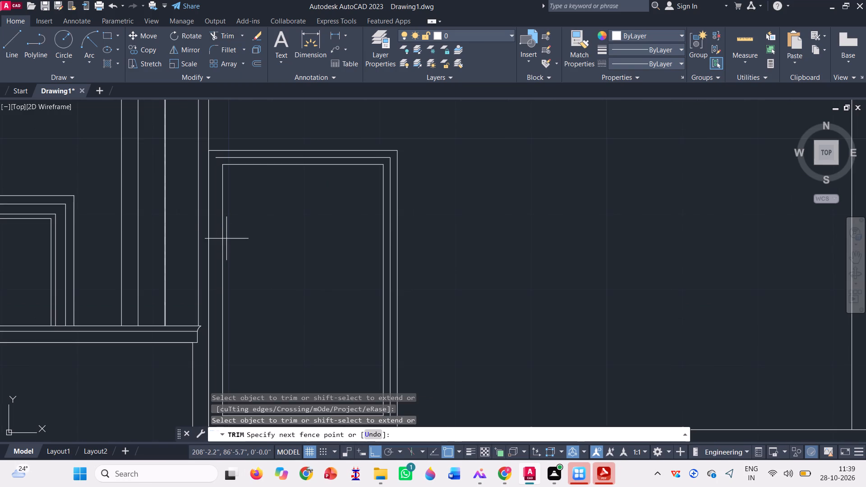
pyautogui.click(217, 228)
pyautogui.scroll(-2, 258, 182)
pyautogui.scroll(3, 243, 281)
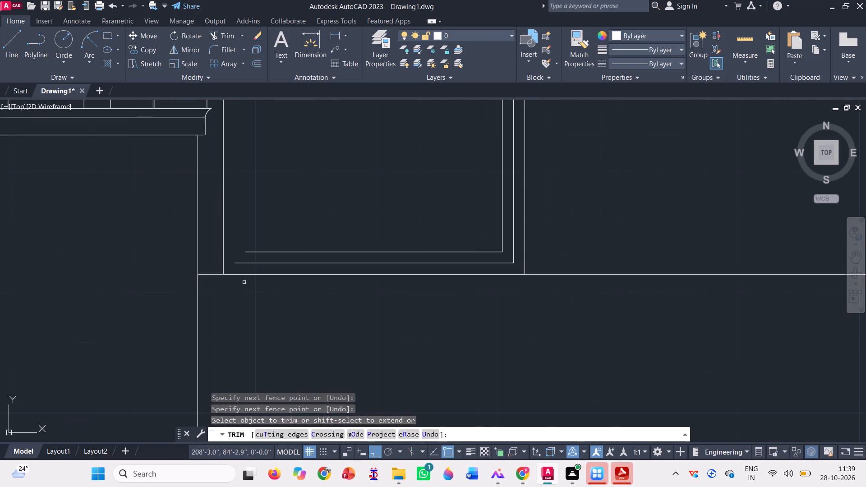
pyautogui.scroll(2, 279, 265)
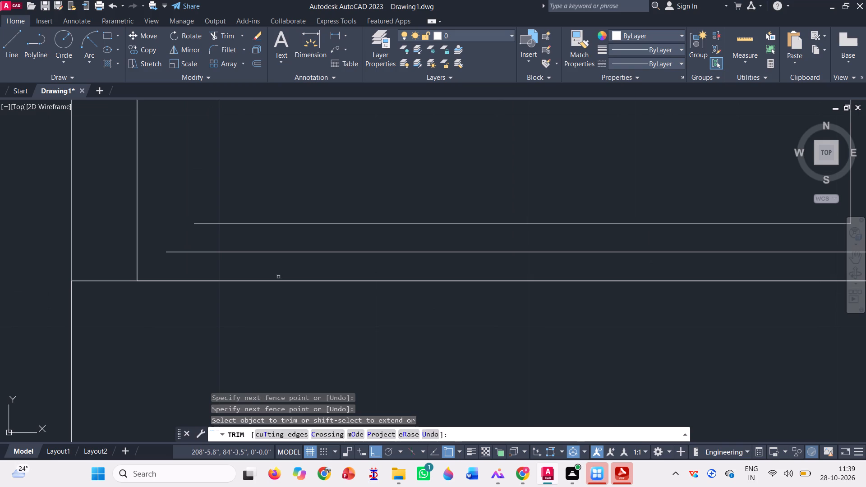
pyautogui.click(278, 270)
pyautogui.click(276, 213)
pyautogui.scroll(-4, 265, 293)
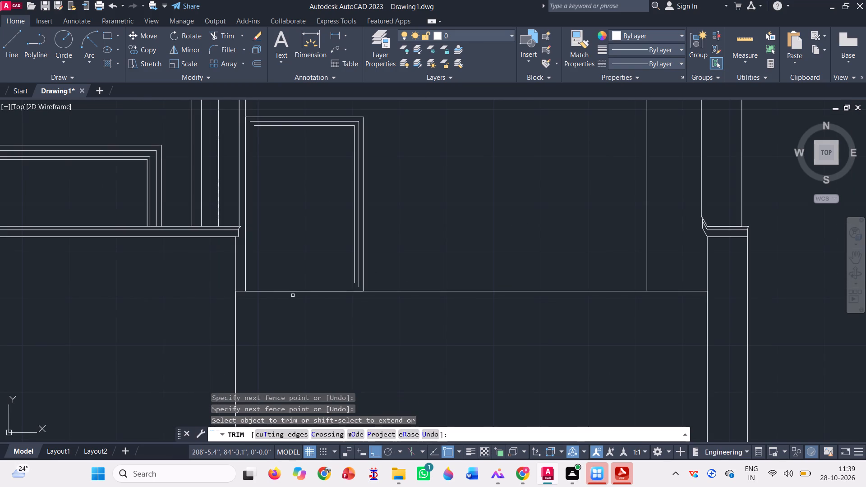
pyautogui.press('Escape')
# Extend the two inner outlines' top edges to the frame's left edge and their right edges down to the bottom rectangle.
pyautogui.click(245, 36)
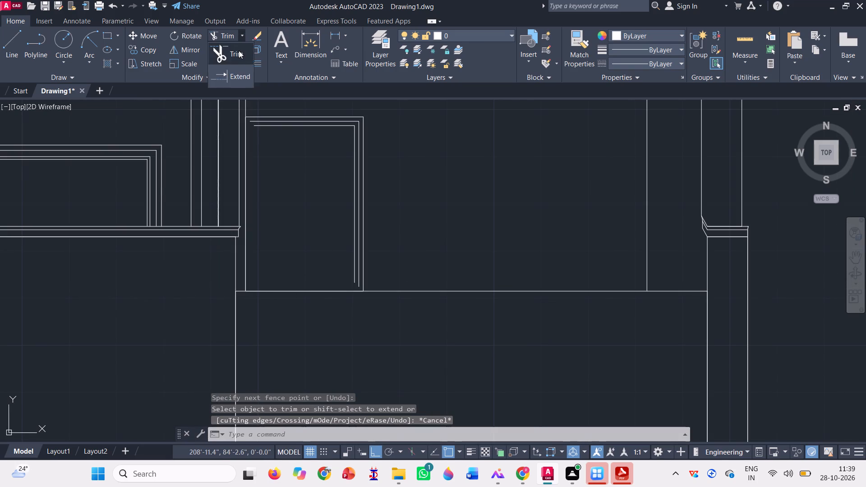
pyautogui.click(241, 79)
pyautogui.scroll(2, 313, 133)
pyautogui.scroll(-1, 279, 144)
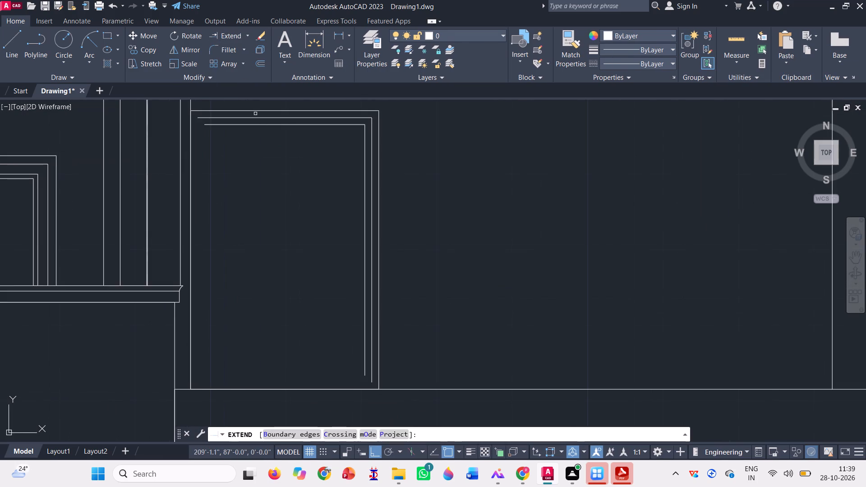
pyautogui.scroll(3, 255, 114)
pyautogui.click(255, 117)
pyautogui.click(257, 175)
pyautogui.scroll(-3, 424, 205)
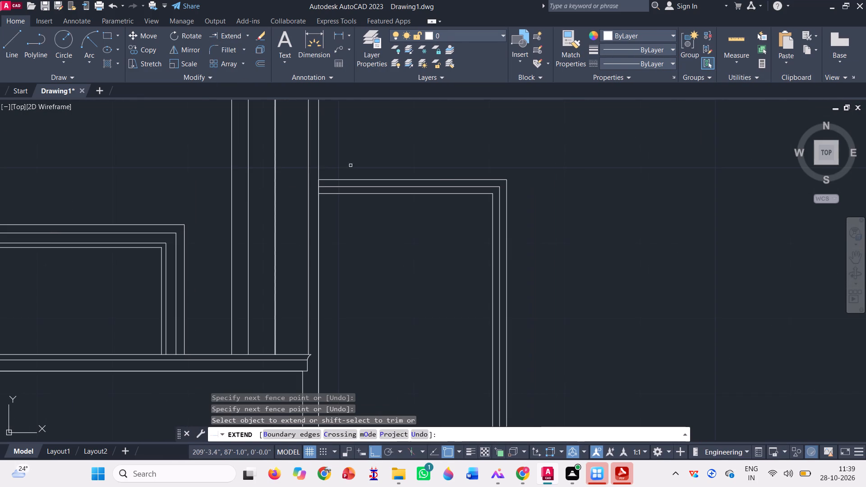
pyautogui.scroll(-1, 345, 161)
pyautogui.scroll(2, 448, 330)
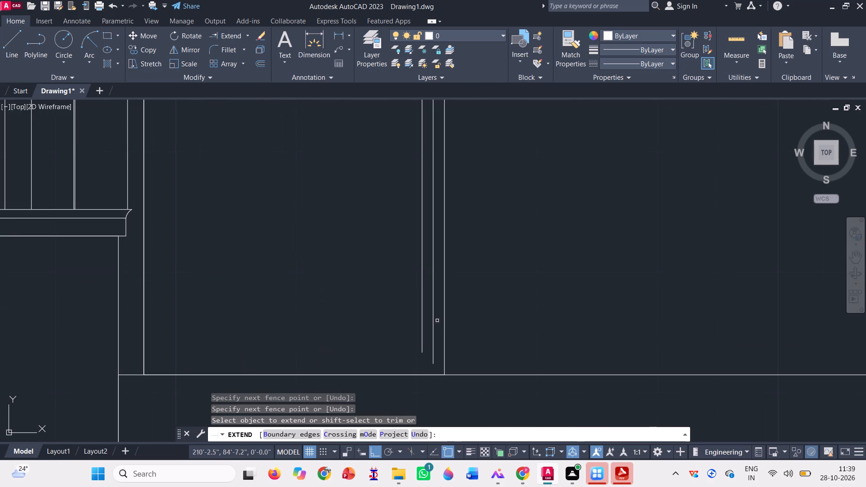
pyautogui.click(437, 319)
pyautogui.click(388, 311)
pyautogui.scroll(-3, 384, 311)
pyautogui.press('Escape')
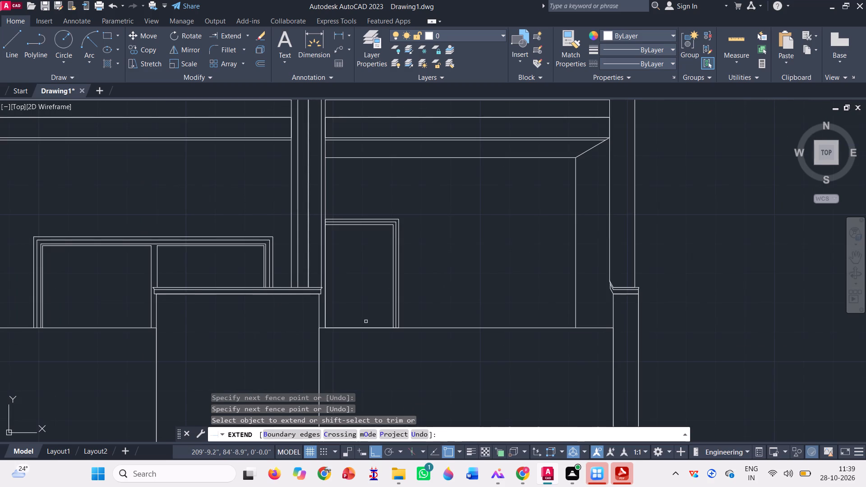
# Draw a thin vertical rectangle inside the frame from the innermost top edge down to the bottom rectangle's top edge.
pyautogui.click(105, 36)
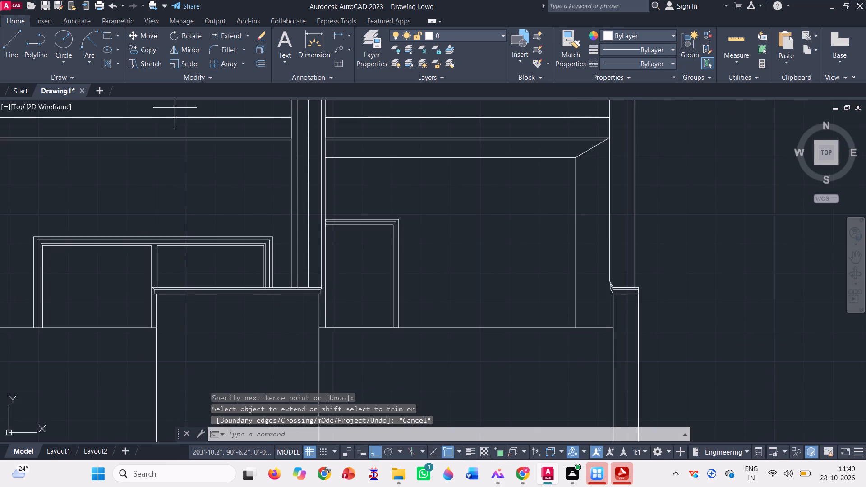
pyautogui.scroll(1, 352, 295)
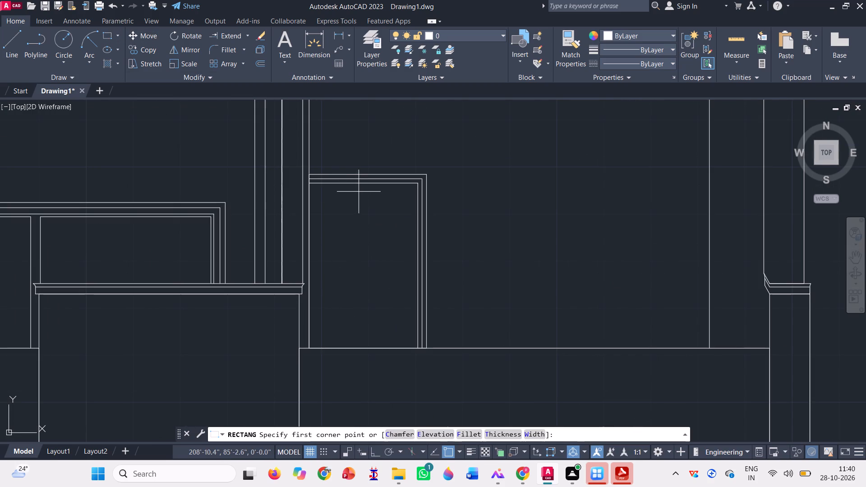
pyautogui.click(364, 182)
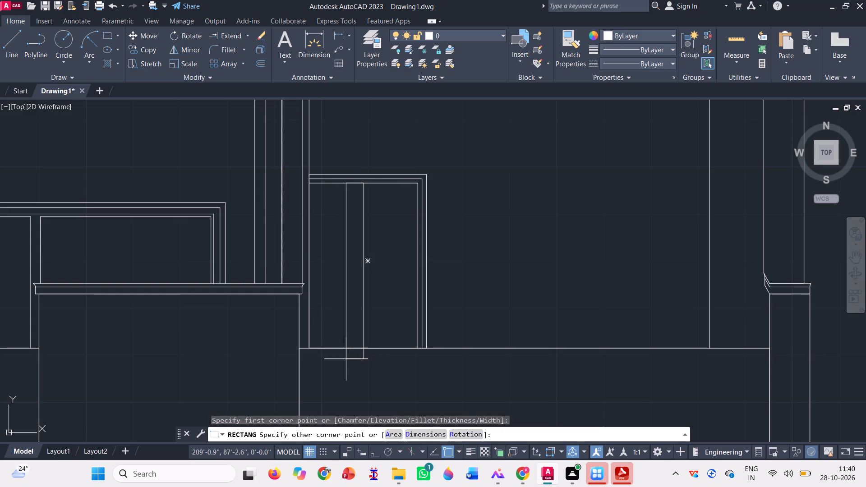
pyautogui.scroll(2, 370, 352)
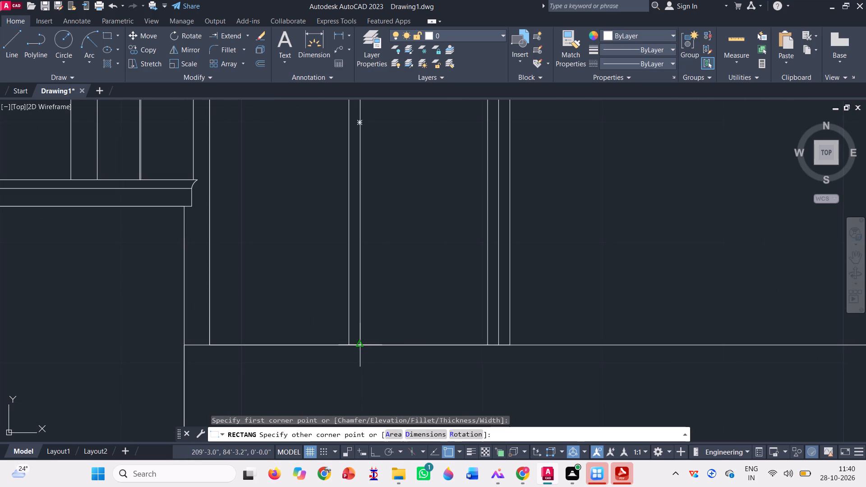
pyautogui.click(360, 347)
# Move the thin vertical bar by its top midpoint to the midpoint of the frame's innermost top edge.
pyautogui.scroll(-2, 360, 371)
pyautogui.click(393, 291)
pyautogui.click(340, 259)
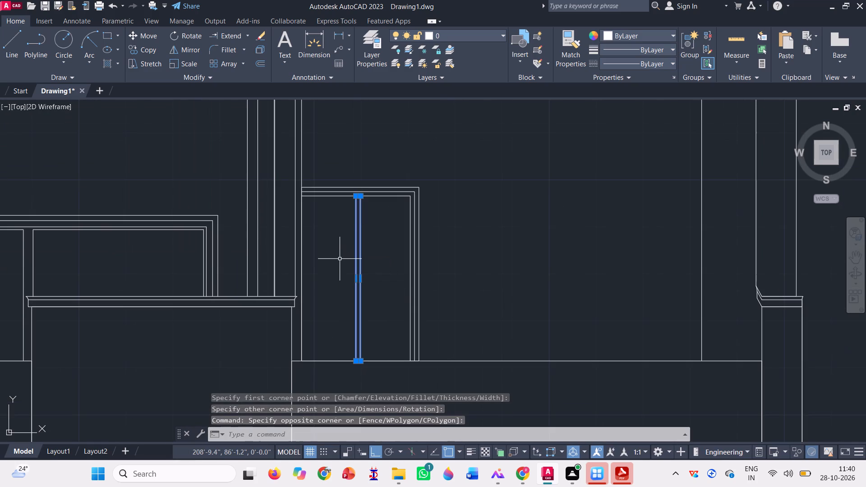
pyautogui.write('m')
pyautogui.press('space')
pyautogui.scroll(3, 356, 187)
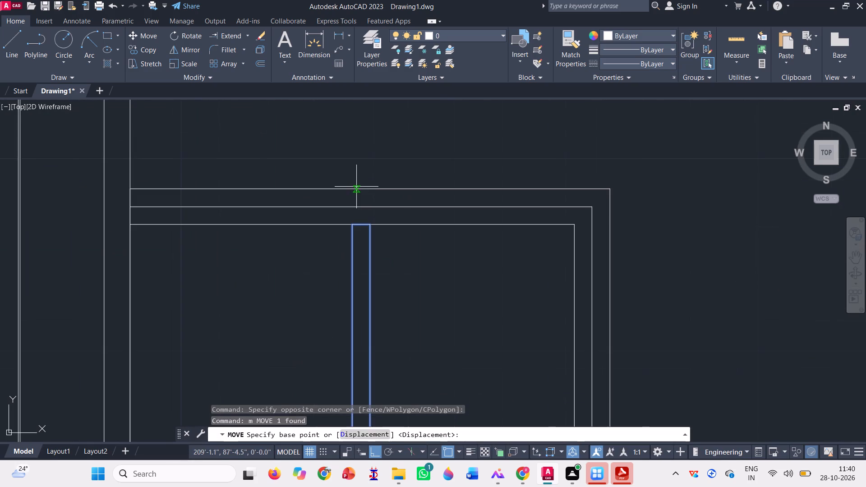
pyautogui.click(361, 227)
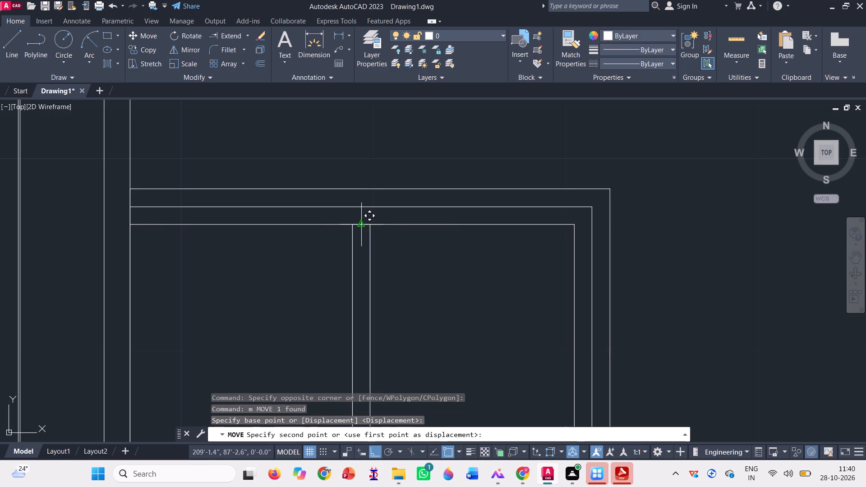
pyautogui.click(350, 225)
pyautogui.scroll(-2, 291, 222)
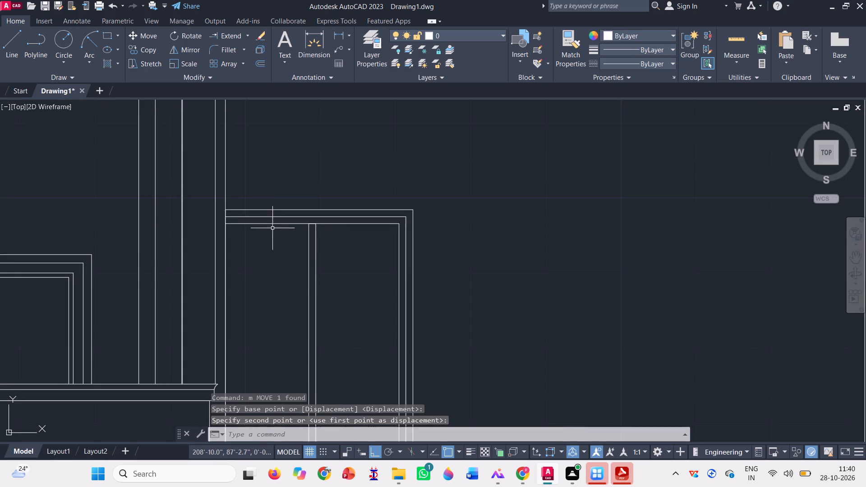
# Move the thin vertical bar a short distance left along the frame's innermost top edge, using its top left corner as base point.
pyautogui.scroll(-2, 280, 223)
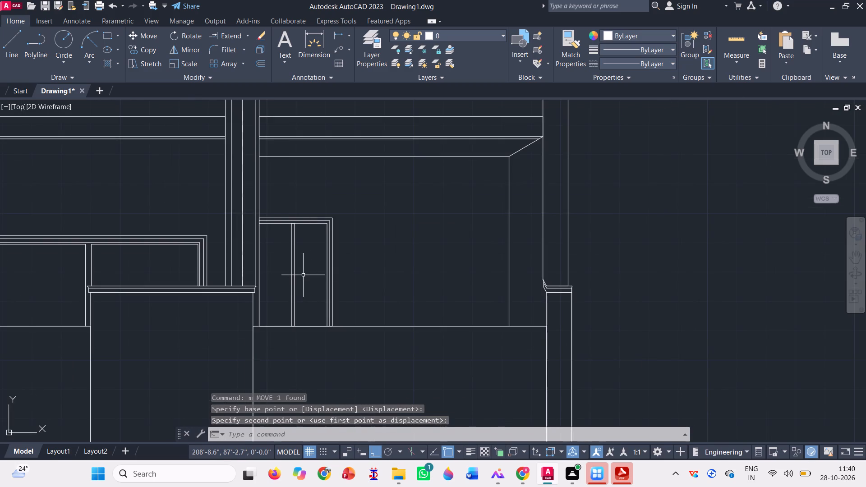
pyautogui.click(303, 275)
pyautogui.click(280, 265)
pyautogui.press('space')
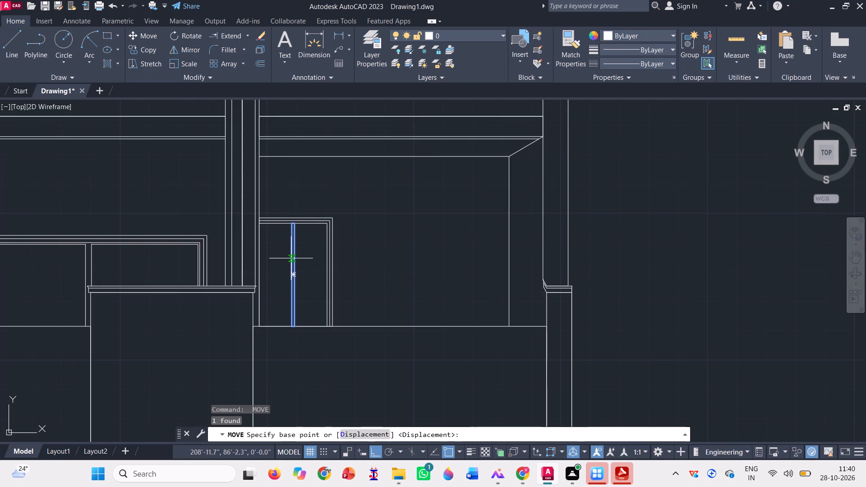
pyautogui.scroll(3, 304, 225)
pyautogui.click(252, 220)
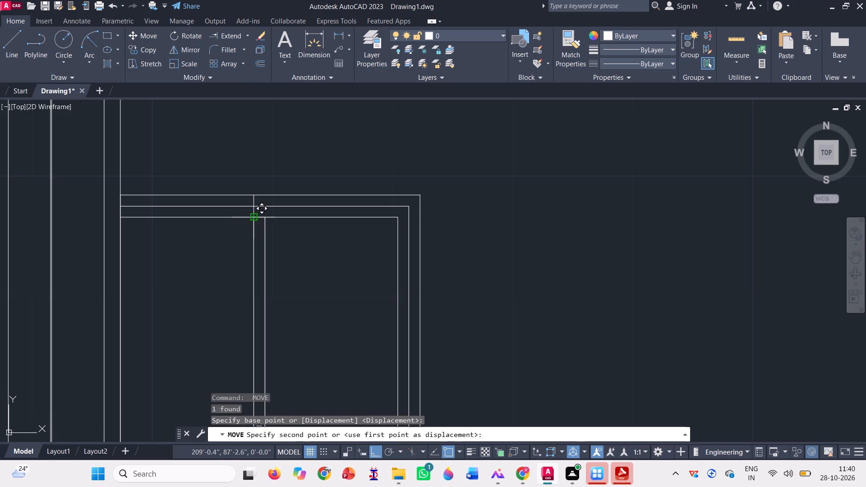
pyautogui.click(235, 218)
pyautogui.scroll(-3, 253, 221)
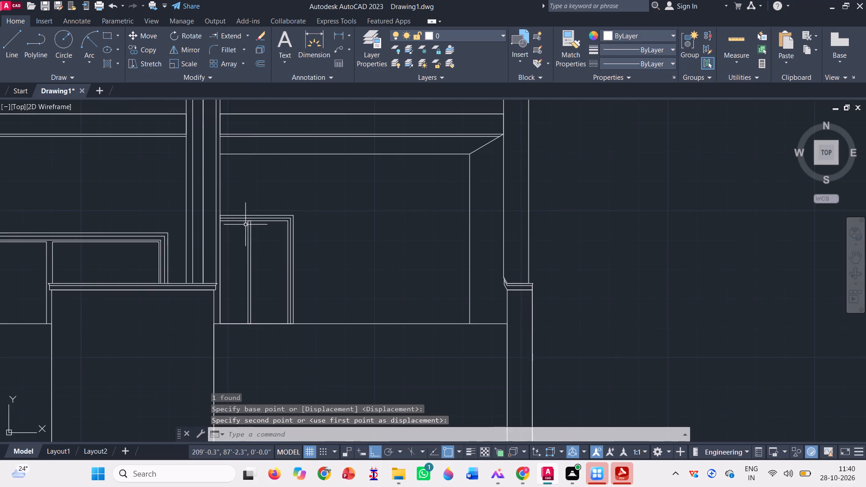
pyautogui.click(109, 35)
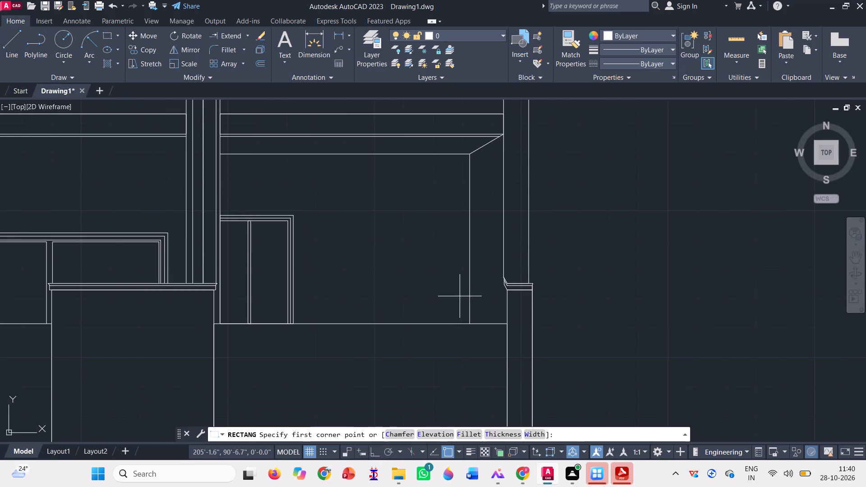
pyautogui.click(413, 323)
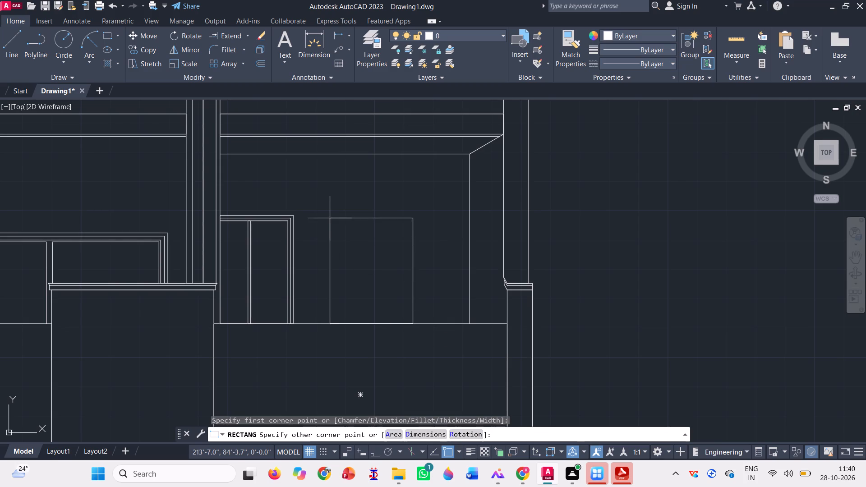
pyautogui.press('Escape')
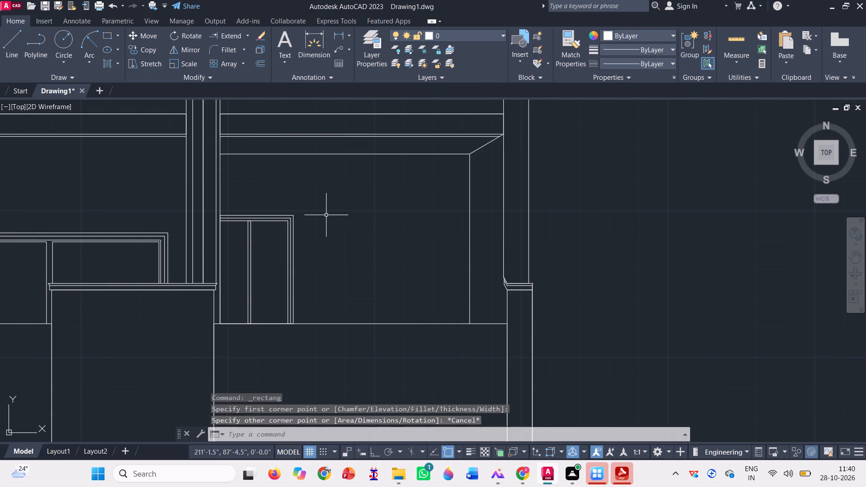
# Draw a horizontal construction line through the frame's outer top right corner.
pyautogui.write('xl')
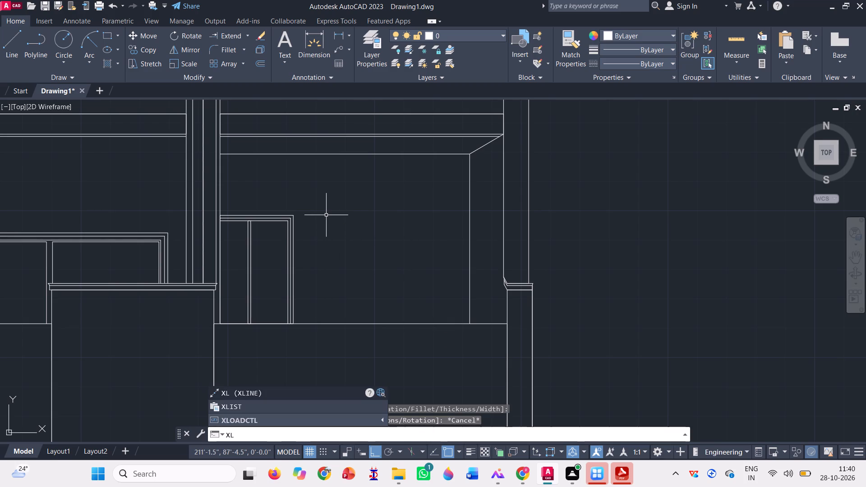
pyautogui.press('Return')
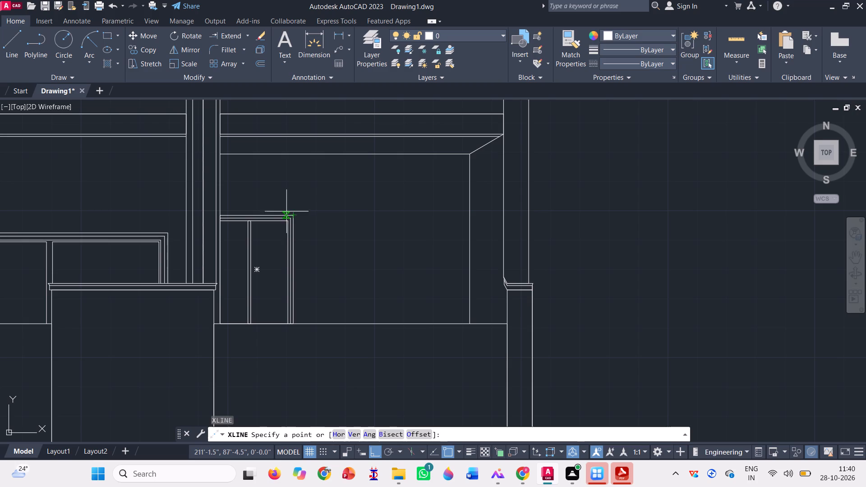
pyautogui.click(291, 213)
pyautogui.click(663, 221)
pyautogui.press('space')
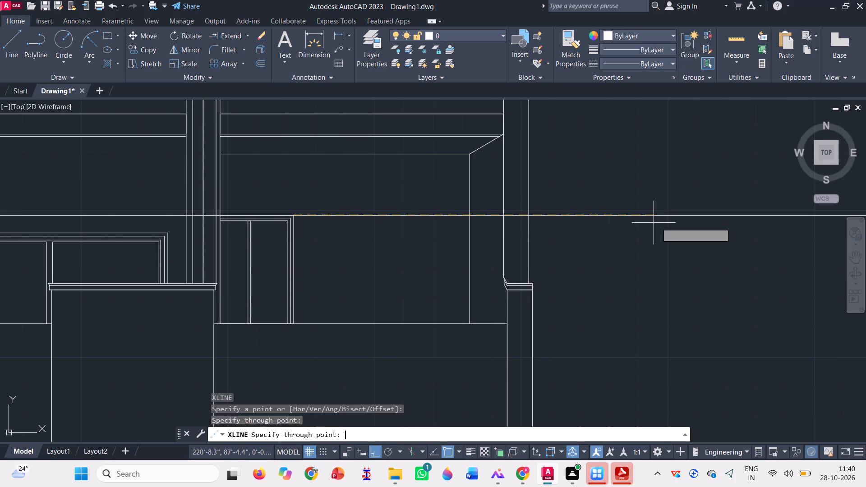
# Draw a rectangle about 2'-6" wide and 3'-1" high to the frame's right, from the bottom rectangle's top edge to the construction line.
pyautogui.click(104, 37)
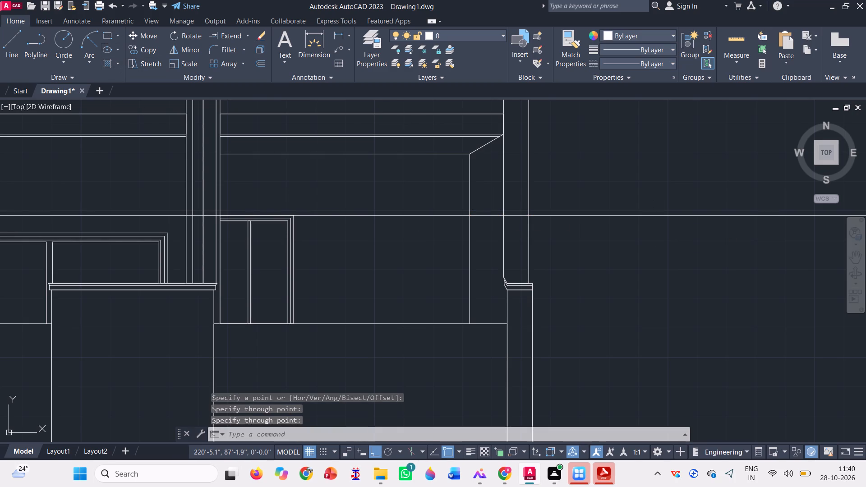
pyautogui.click(419, 326)
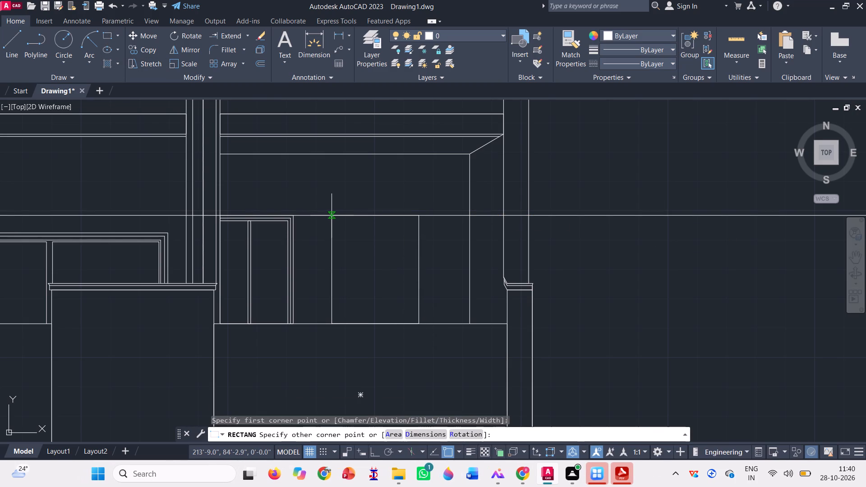
pyautogui.click(332, 216)
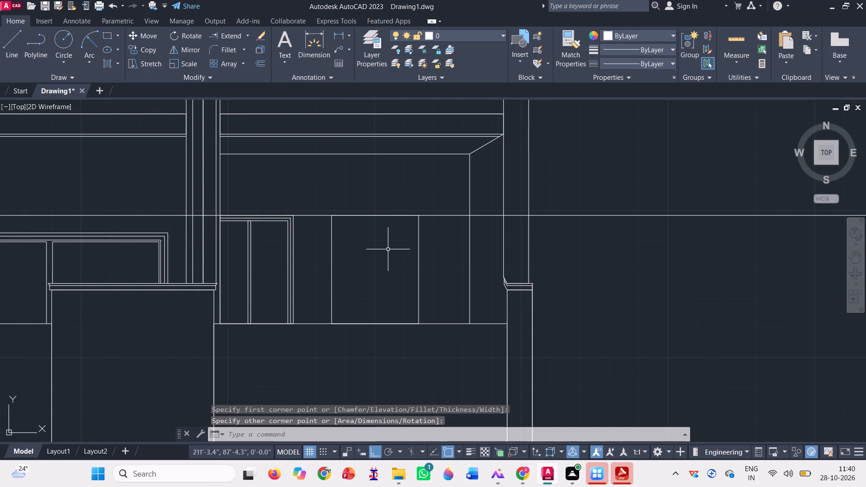
# Offset the new rectangle inward twice using through points, making two closely spaced inner outlines.
pyautogui.click(261, 64)
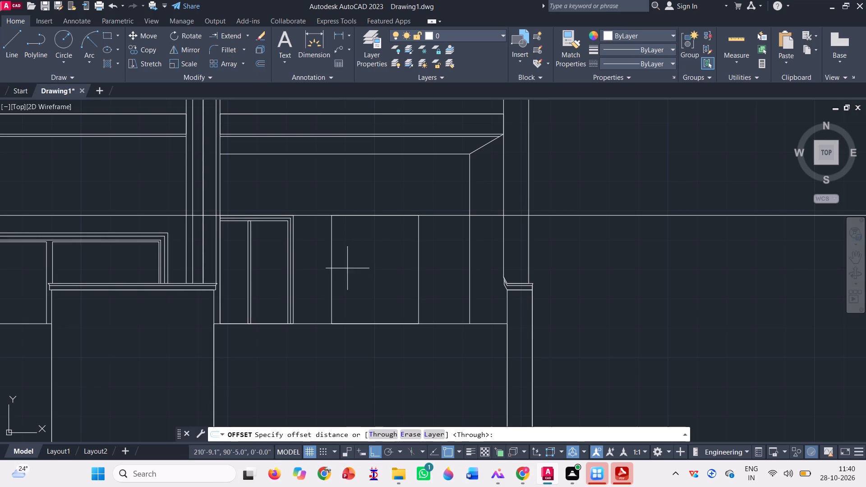
pyautogui.press('space')
pyautogui.click(331, 259)
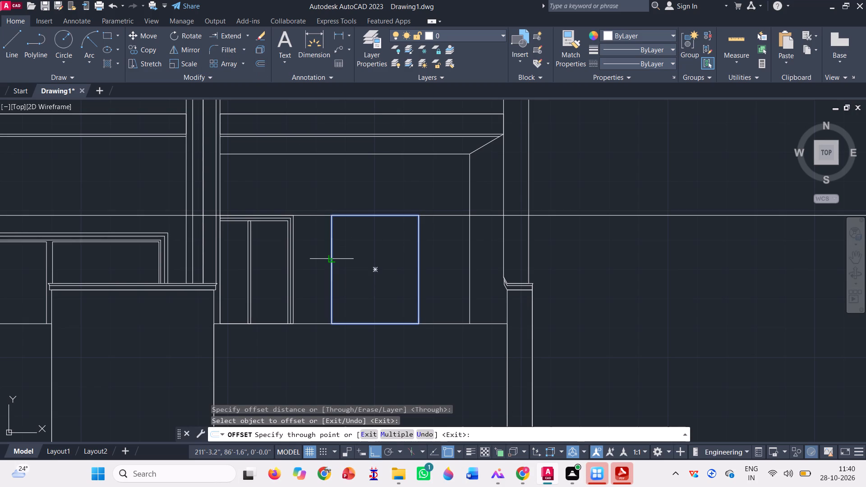
pyautogui.scroll(2, 334, 257)
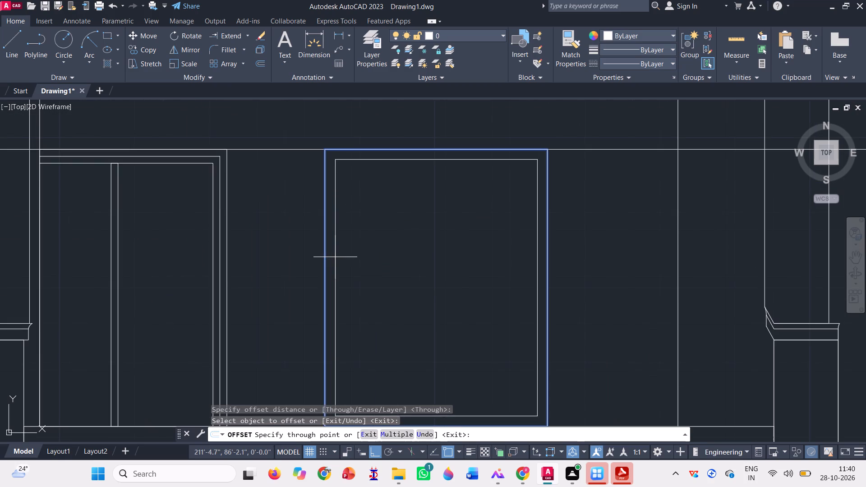
pyautogui.click(332, 253)
pyautogui.scroll(1, 332, 257)
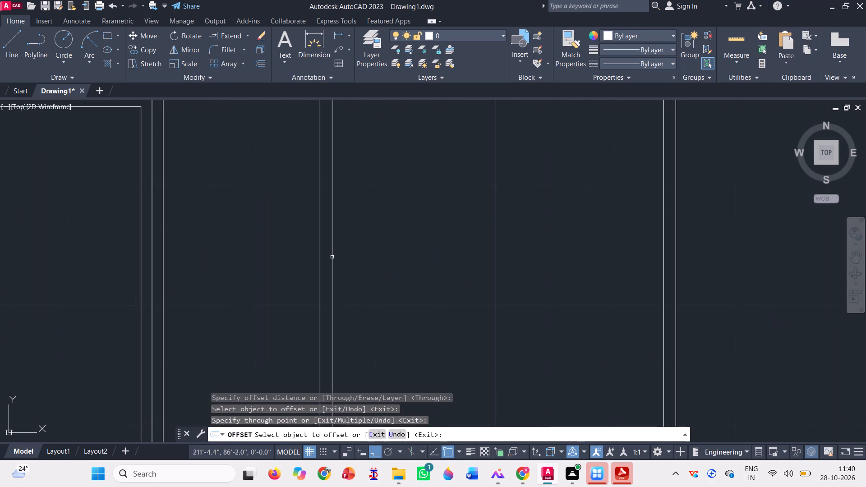
pyautogui.click(332, 257)
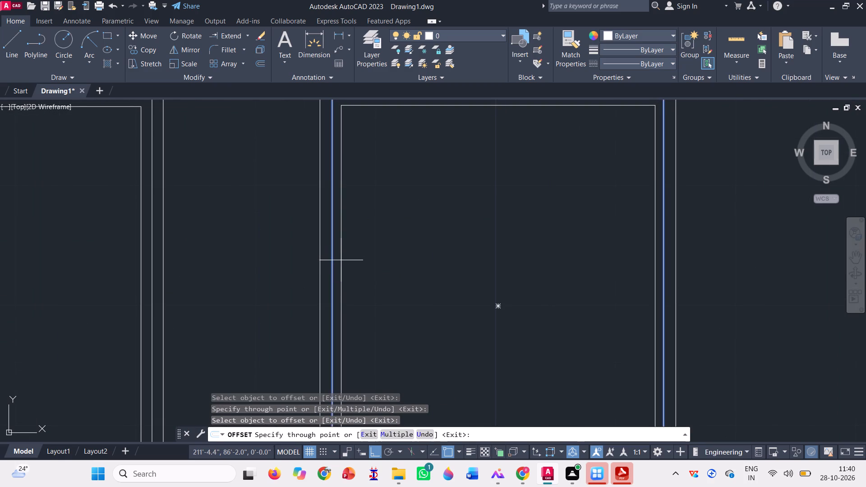
pyautogui.click(341, 260)
pyautogui.scroll(-2, 318, 236)
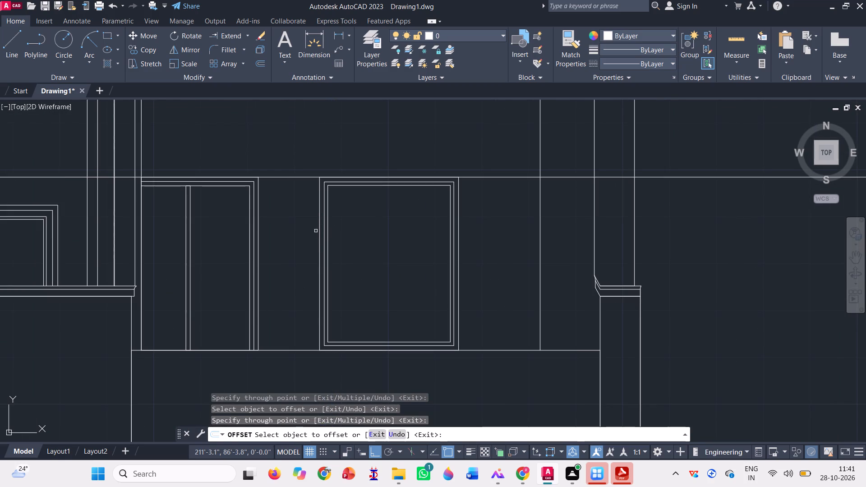
pyautogui.press('Escape')
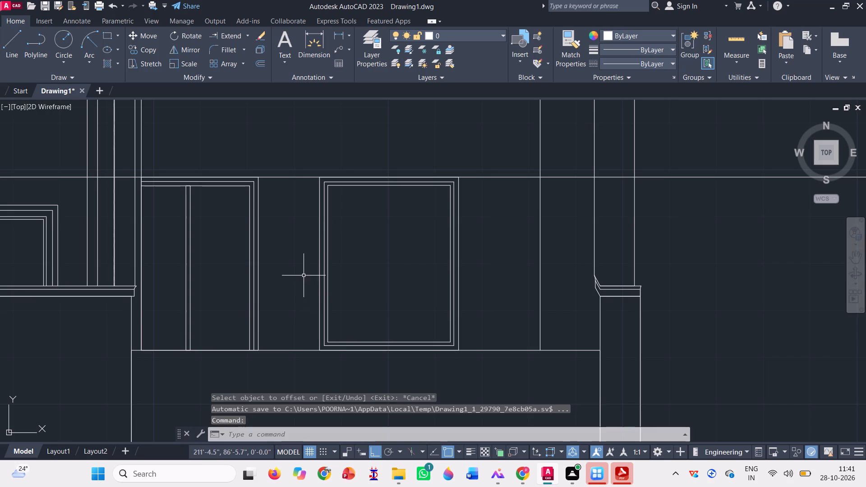
# Trim away the bottom edges of the new frame's two inner outlines.
pyautogui.scroll(-1, 304, 274)
pyautogui.click(244, 37)
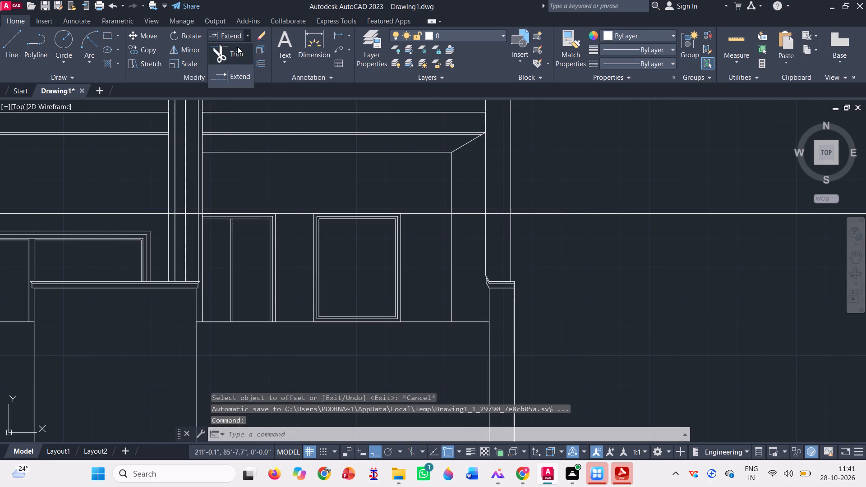
pyautogui.click(234, 54)
pyautogui.scroll(2, 379, 305)
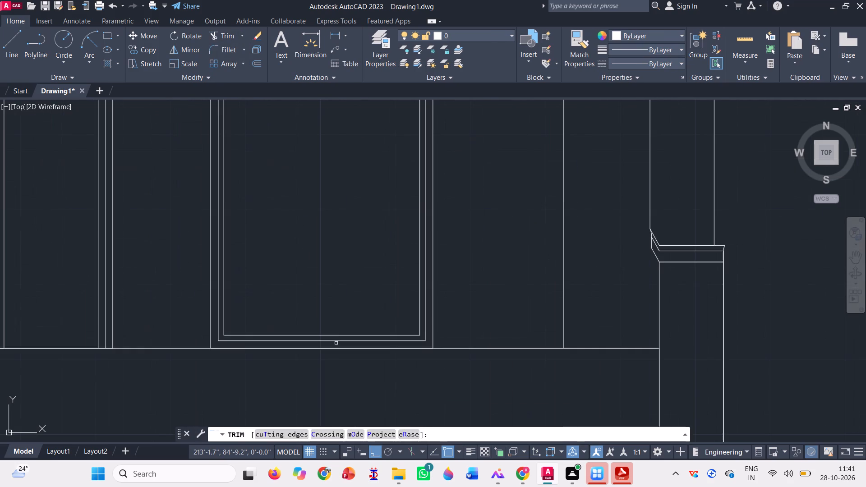
pyautogui.click(336, 344)
pyautogui.click(340, 319)
pyautogui.press('Escape')
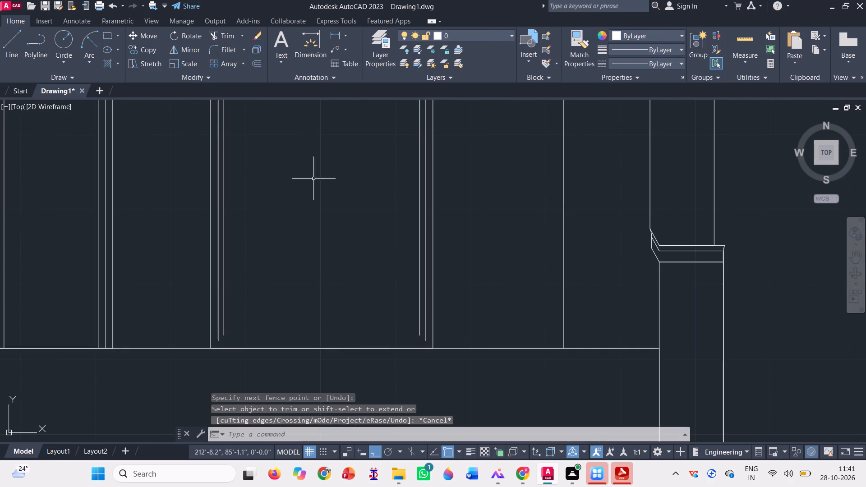
# Extend the four open vertical sides of the inner outlines down to the bottom rectangle's top edge.
pyautogui.click(246, 33)
pyautogui.click(240, 35)
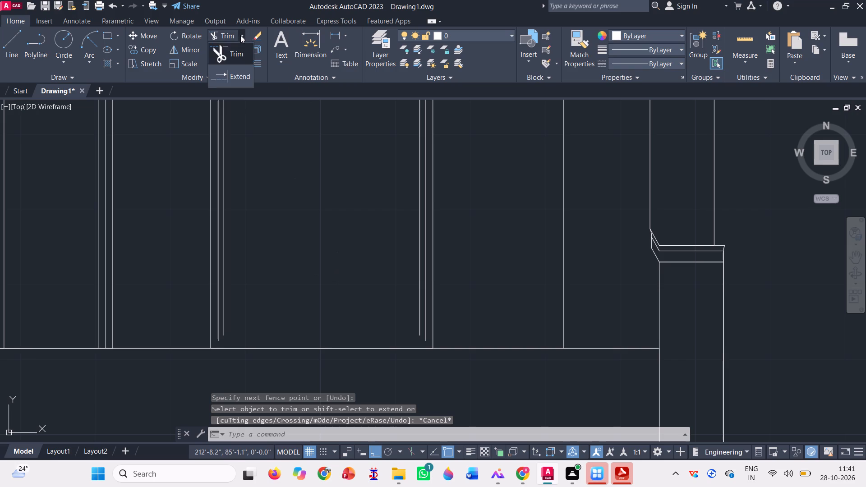
pyautogui.click(236, 73)
pyautogui.scroll(1, 210, 285)
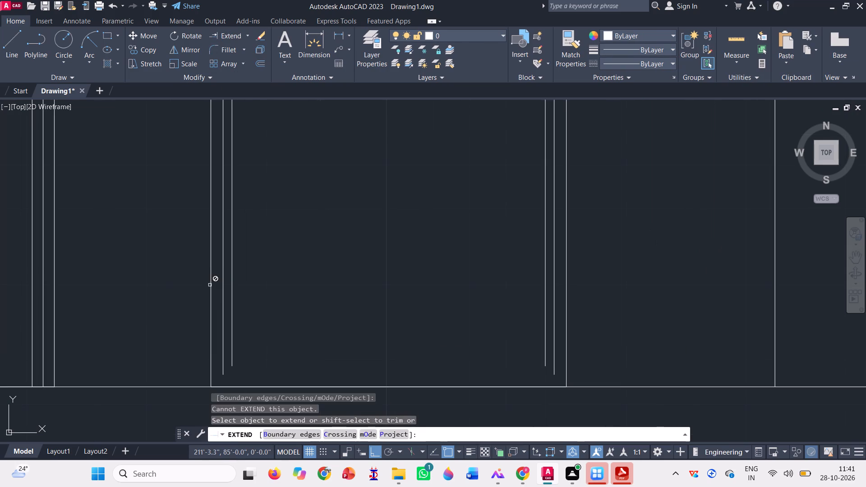
pyautogui.click(218, 305)
pyautogui.click(230, 300)
pyautogui.click(236, 301)
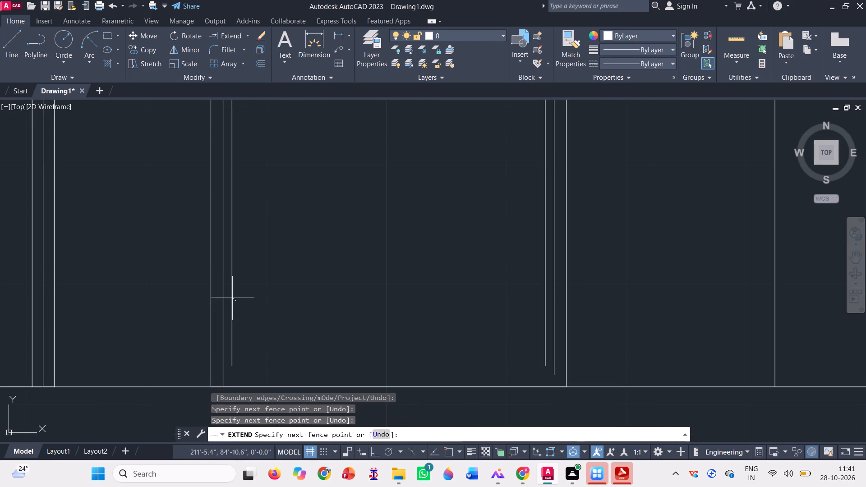
pyautogui.click(226, 297)
pyautogui.scroll(-1, 206, 307)
pyautogui.scroll(1, 418, 346)
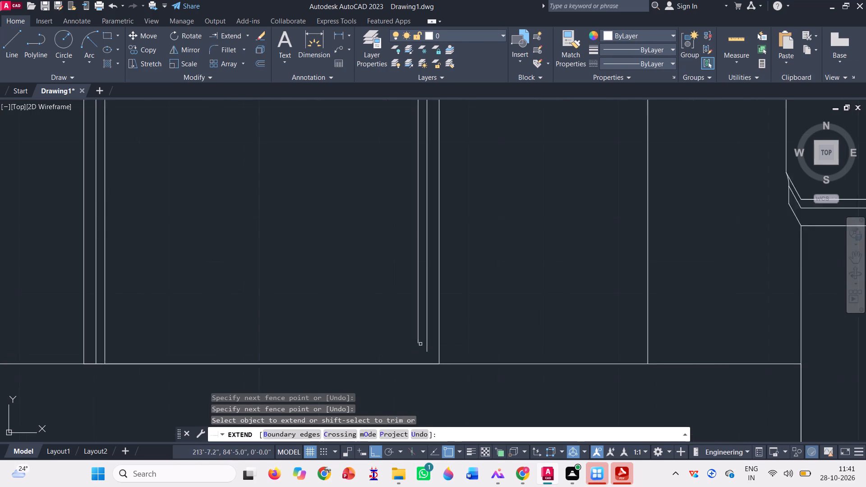
pyautogui.scroll(1, 420, 344)
pyautogui.click(435, 331)
pyautogui.click(387, 312)
pyautogui.scroll(-2, 389, 342)
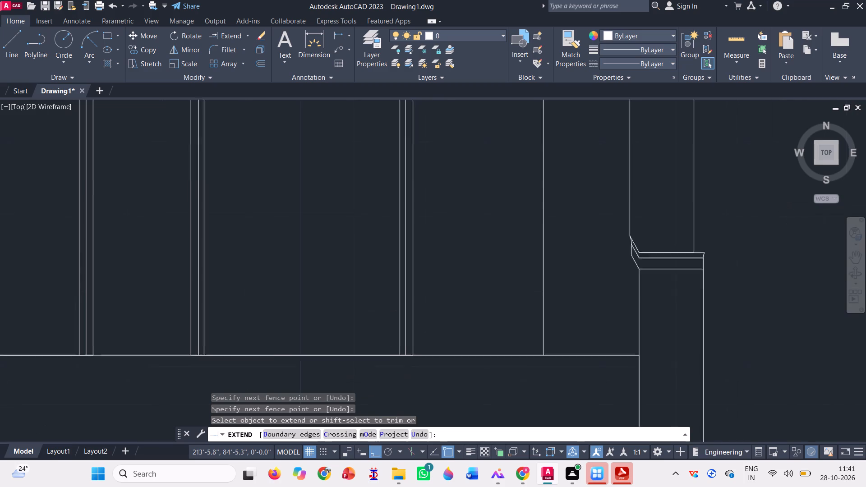
pyautogui.scroll(-1, 389, 342)
pyautogui.press('Escape')
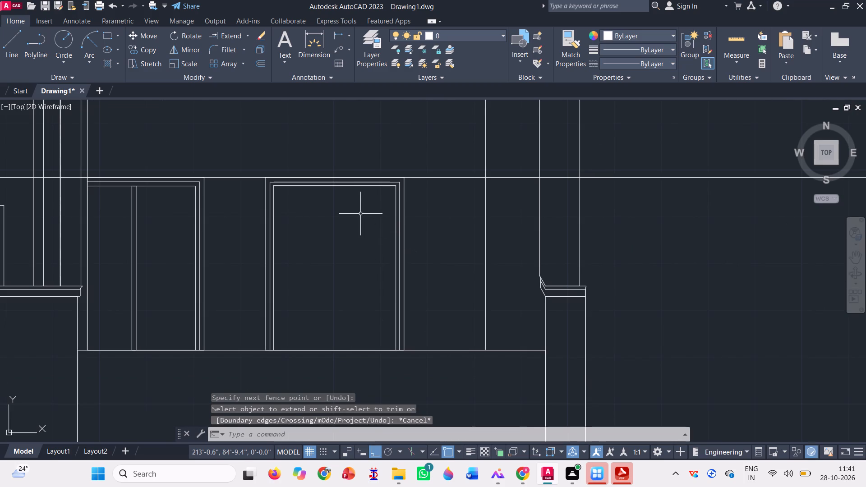
# Draw a thin vertical bar from the midpoint of the frame's innermost top edge down to its bottom edge, right of centre.
pyautogui.click(101, 36)
pyautogui.scroll(2, 345, 177)
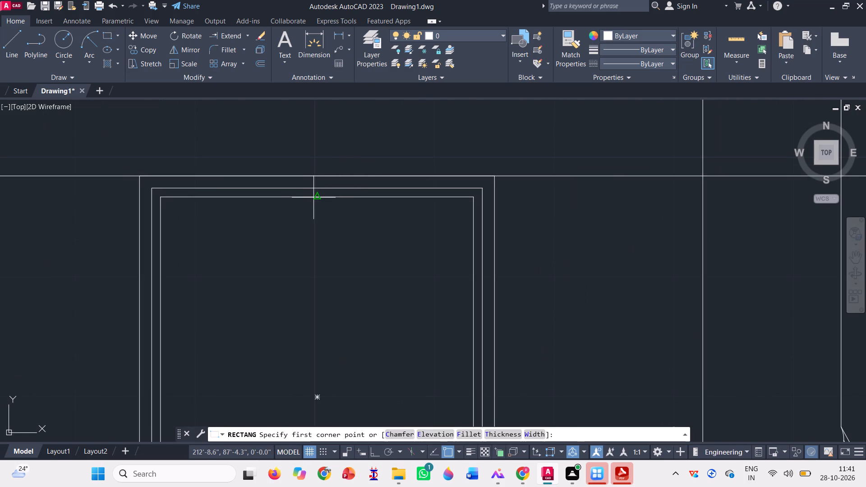
pyautogui.click(318, 197)
pyautogui.scroll(-3, 337, 203)
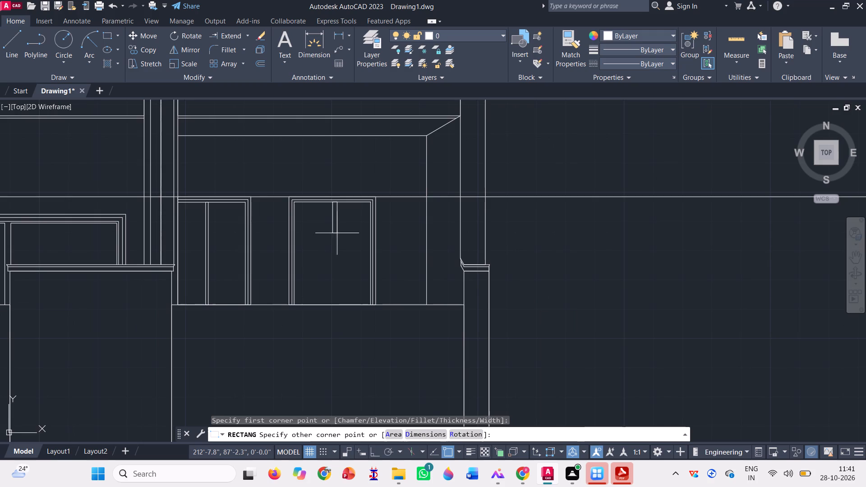
pyautogui.scroll(2, 337, 302)
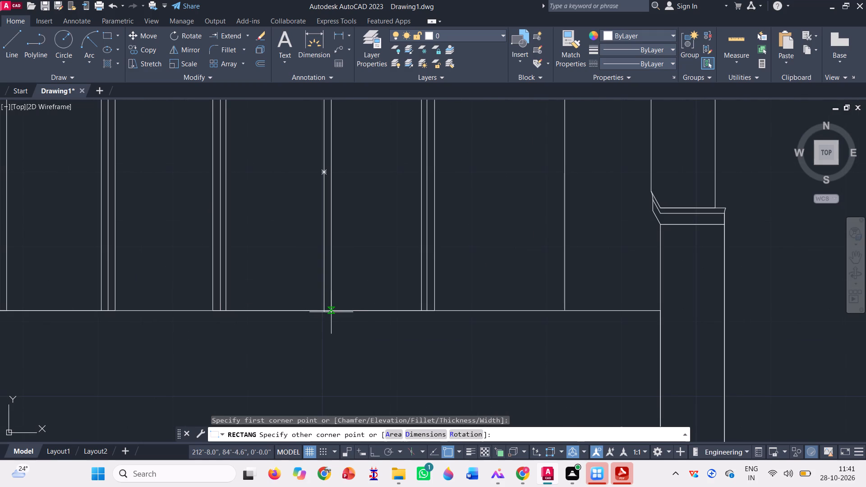
pyautogui.click(331, 312)
pyautogui.scroll(-2, 336, 321)
pyautogui.click(345, 277)
pyautogui.click(317, 255)
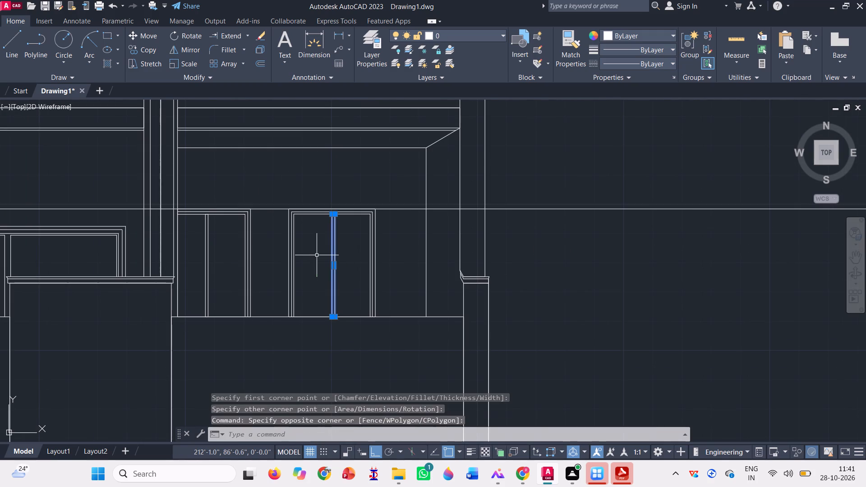
pyautogui.scroll(2, 328, 247)
pyautogui.press('Escape')
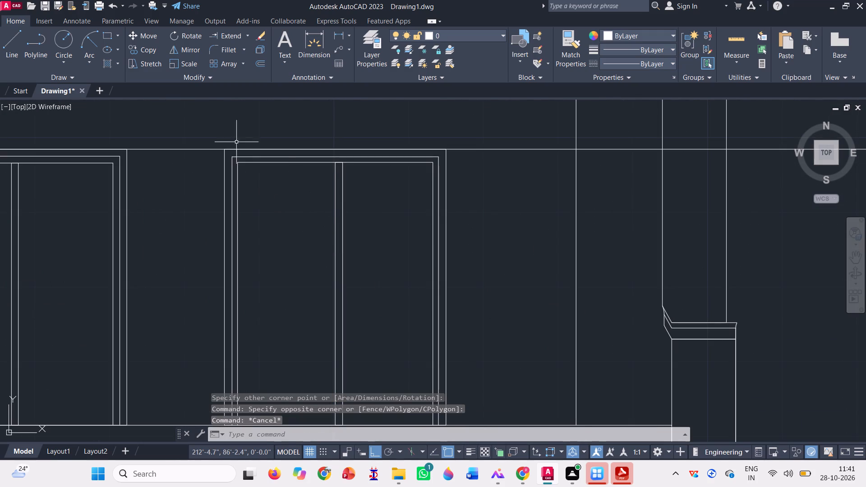
# Draw a half-width vertical bar from the thin bar's top midpoint to its bottom right corner.
pyautogui.click(107, 33)
pyautogui.scroll(4, 339, 162)
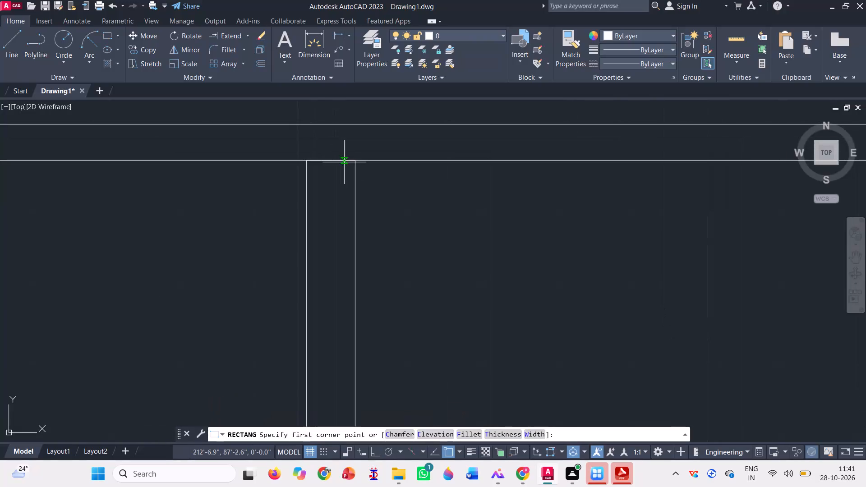
pyautogui.click(332, 162)
pyautogui.scroll(-3, 355, 174)
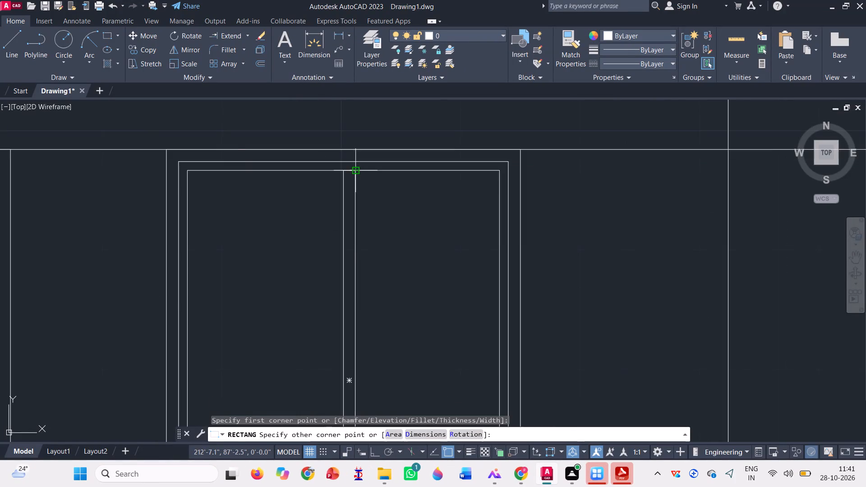
pyautogui.scroll(-2, 355, 173)
pyautogui.scroll(3, 352, 337)
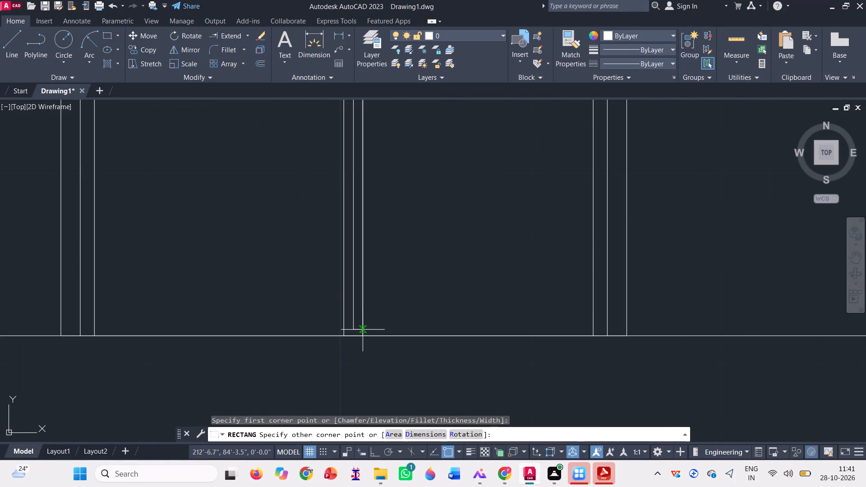
pyautogui.click(364, 336)
# Erase the wider vertical bar, leaving the half-width bar in the frame.
pyautogui.click(347, 312)
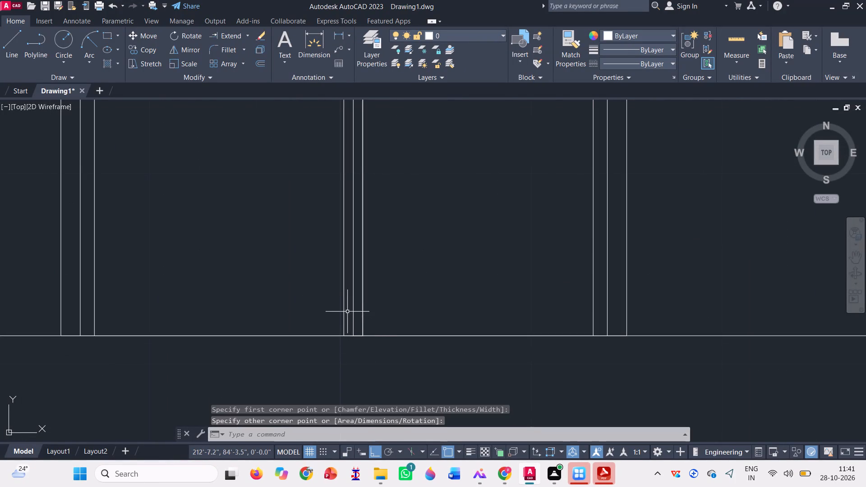
pyautogui.click(311, 270)
pyautogui.press('BackSpace')
pyautogui.press('Delete')
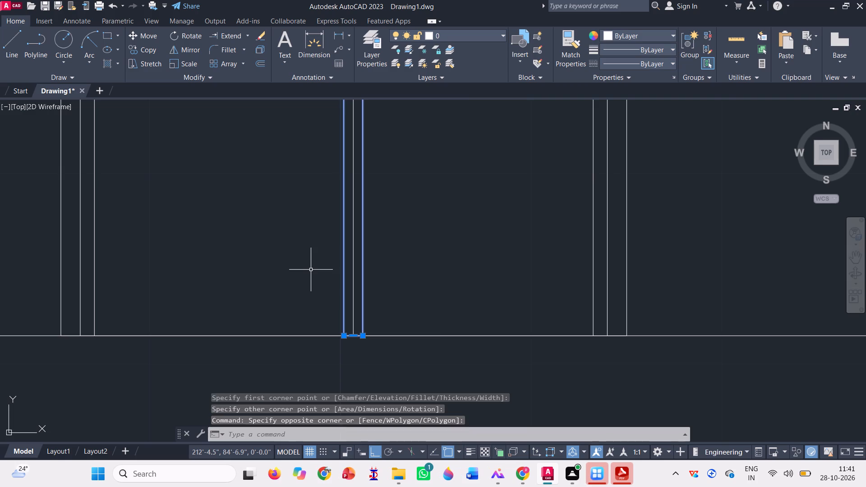
# Move the narrow vertical bar by its top midpoint to the midpoint of the frame's outermost top edge.
pyautogui.scroll(-2, 334, 310)
pyautogui.click(364, 239)
pyautogui.click(307, 192)
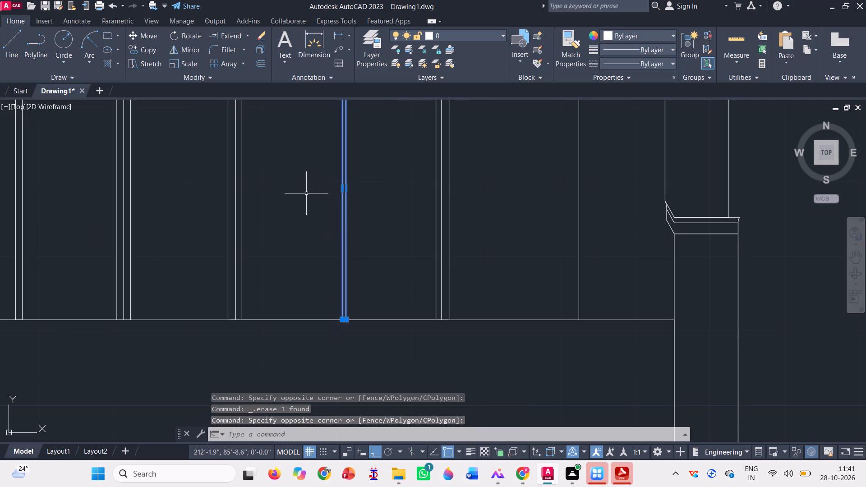
pyautogui.press('m')
pyautogui.press('space')
pyautogui.scroll(-1, 350, 288)
pyautogui.scroll(3, 353, 130)
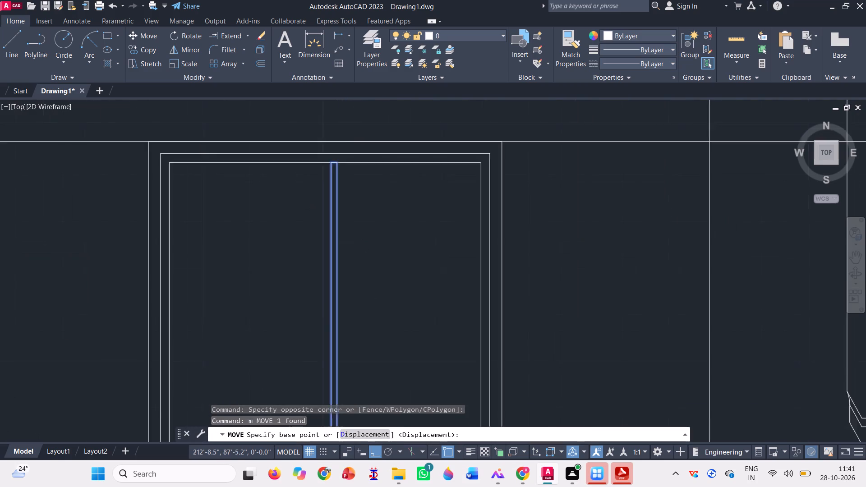
pyautogui.click(321, 179)
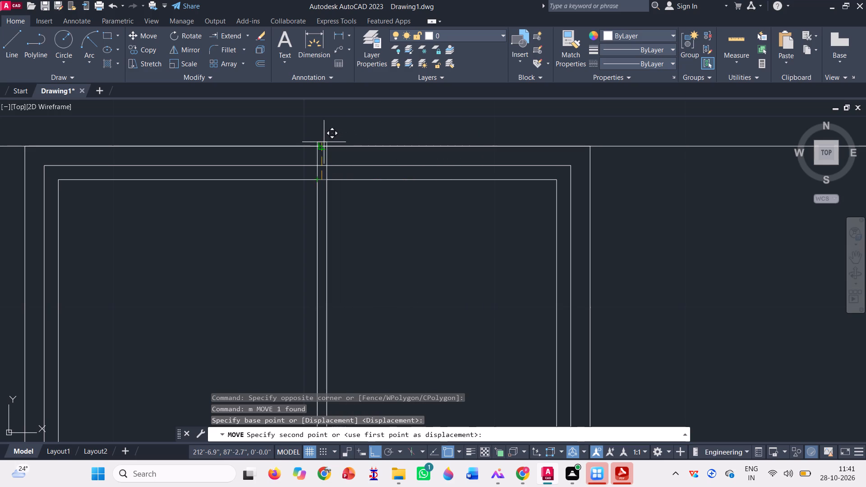
pyautogui.click(306, 144)
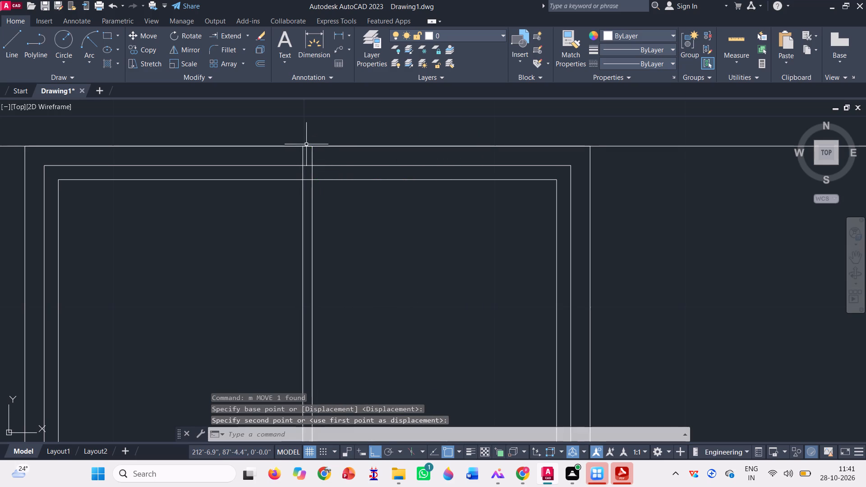
# Move the narrow bar straight down by its top right corner onto the frame's innermost top edge.
pyautogui.scroll(-1, 324, 163)
pyautogui.click(320, 159)
pyautogui.click(305, 156)
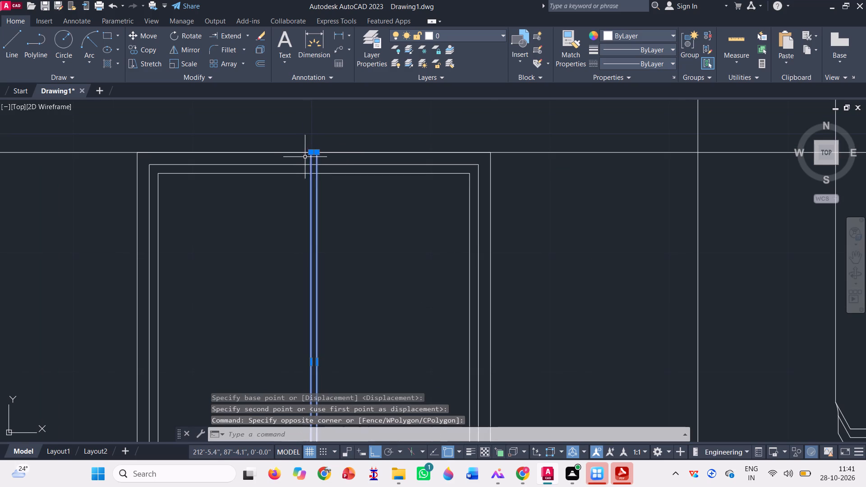
pyautogui.write('m')
pyautogui.press('space')
pyautogui.scroll(3, 316, 154)
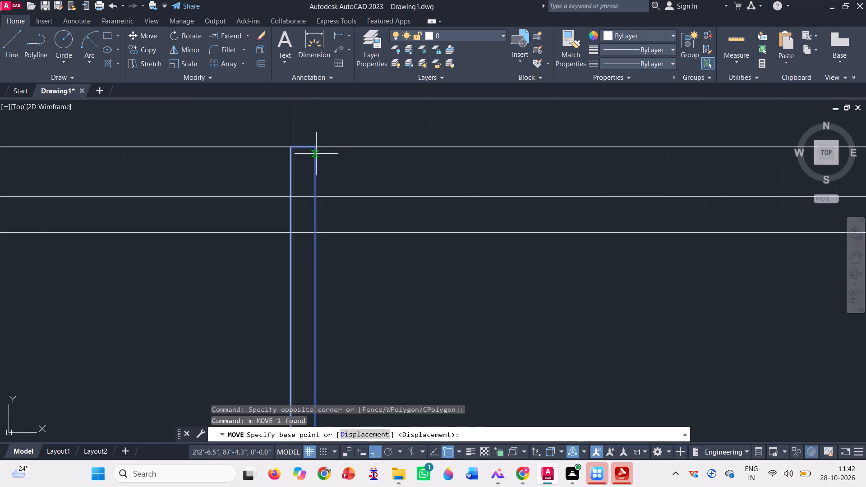
pyautogui.click(314, 149)
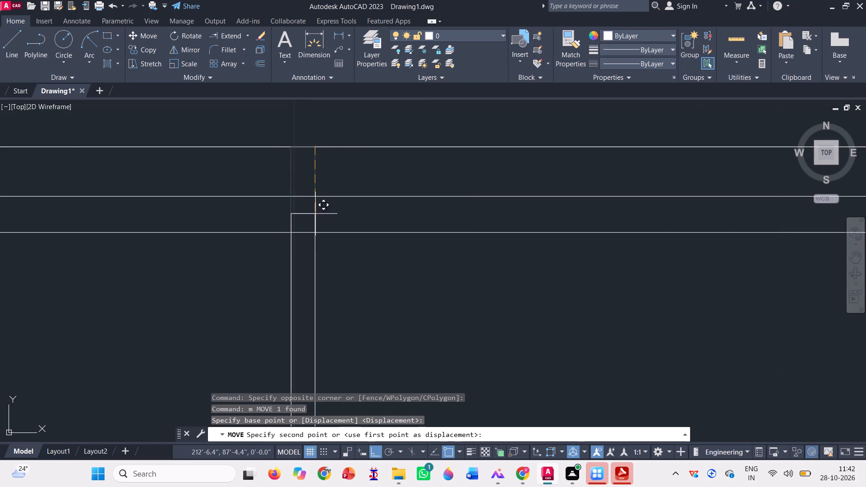
pyautogui.click(317, 234)
pyautogui.scroll(-2, 324, 218)
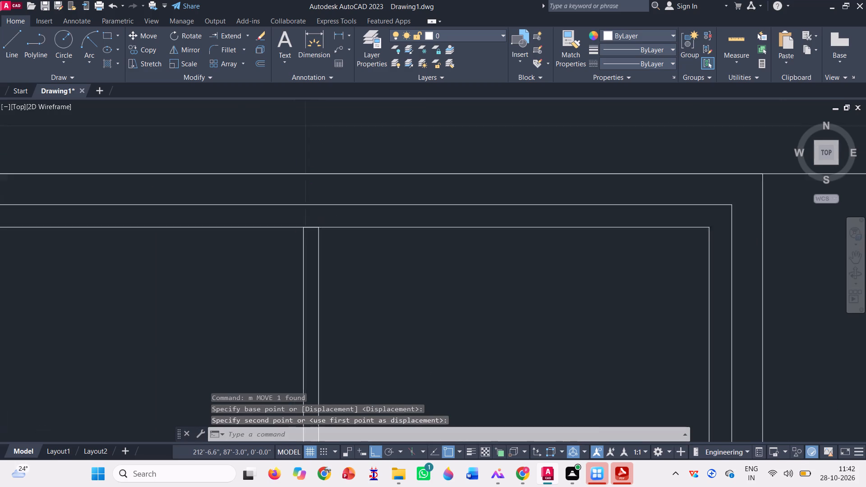
# Erase the long horizontal construction line running along the top edges of the two vertically divided frames.
pyautogui.scroll(-4, 324, 218)
pyautogui.scroll(1, 328, 207)
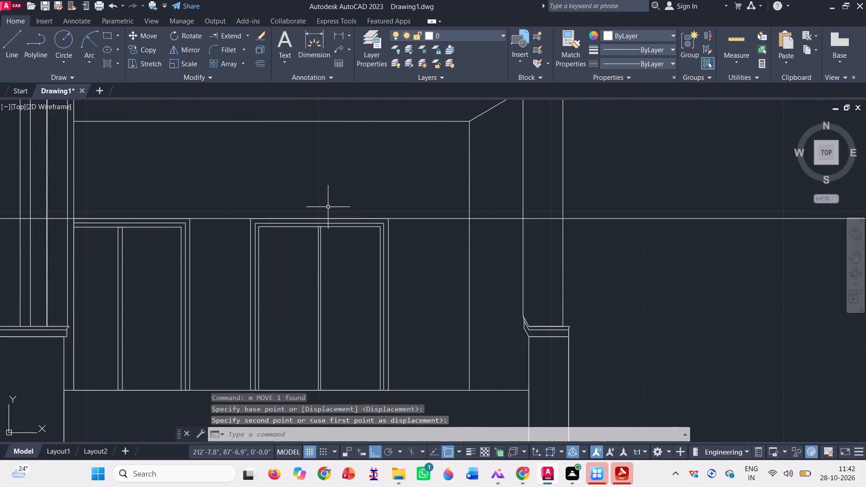
pyautogui.scroll(-1, 344, 257)
pyautogui.scroll(-1, 292, 326)
pyautogui.scroll(-1, 381, 299)
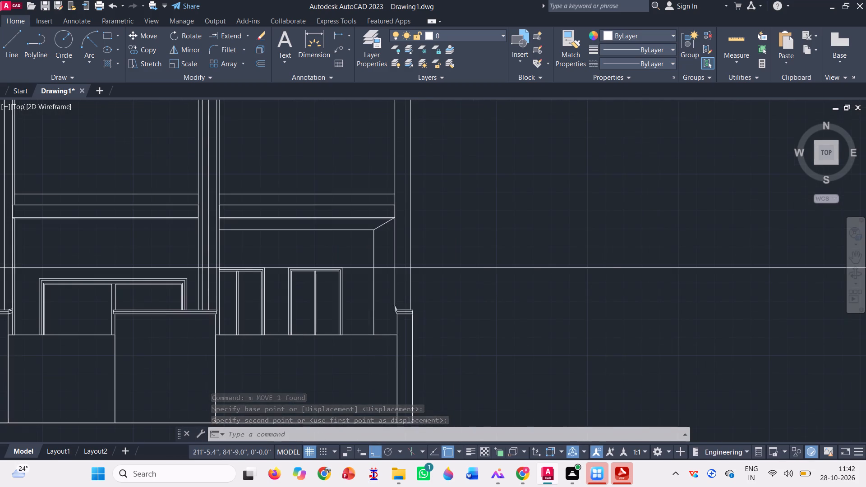
pyautogui.click(463, 313)
pyautogui.click(435, 253)
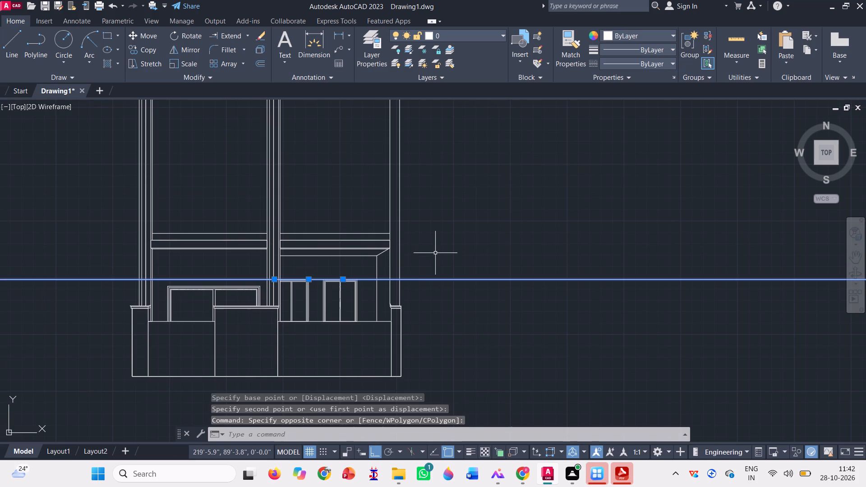
pyautogui.press('Delete')
# Draw a rectangle inside the middle capped bottom block, rising from the base line and inset from both sides.
pyautogui.scroll(-1, 415, 311)
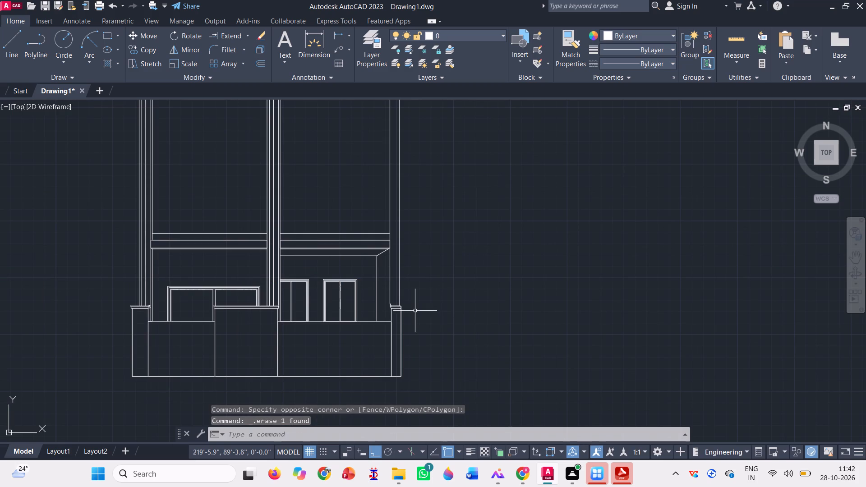
pyautogui.scroll(1, 362, 206)
pyautogui.scroll(-1, 295, 279)
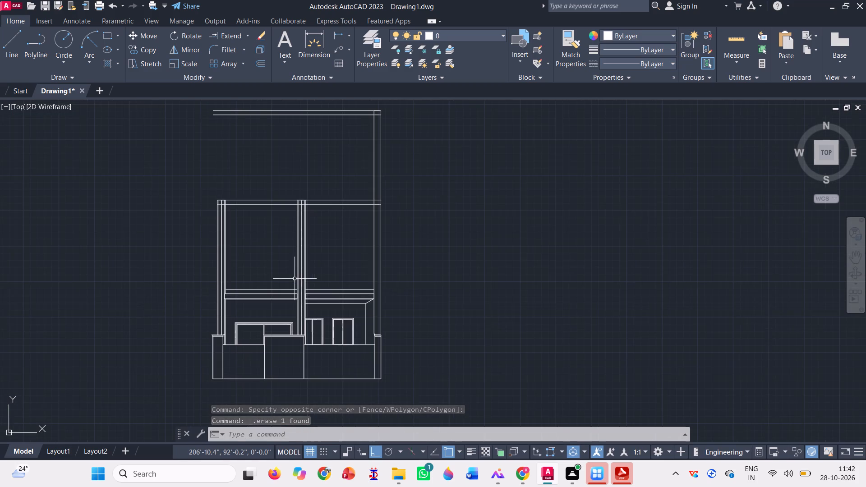
pyautogui.scroll(1, 278, 391)
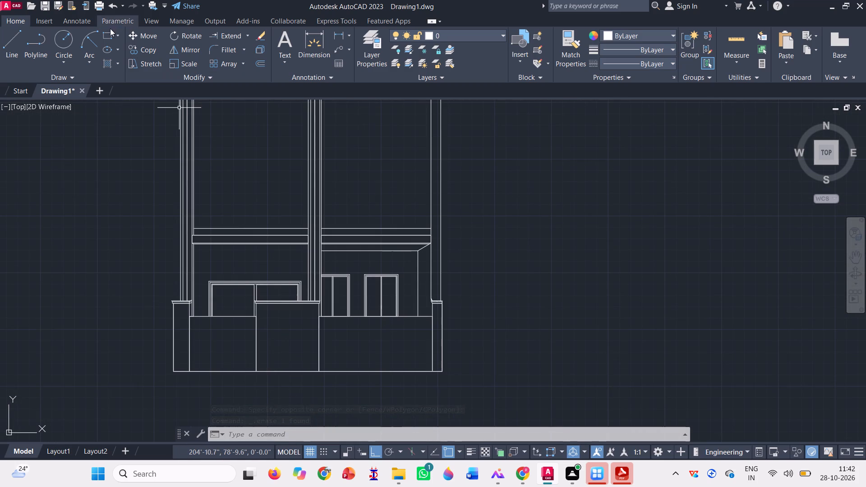
pyautogui.click(101, 30)
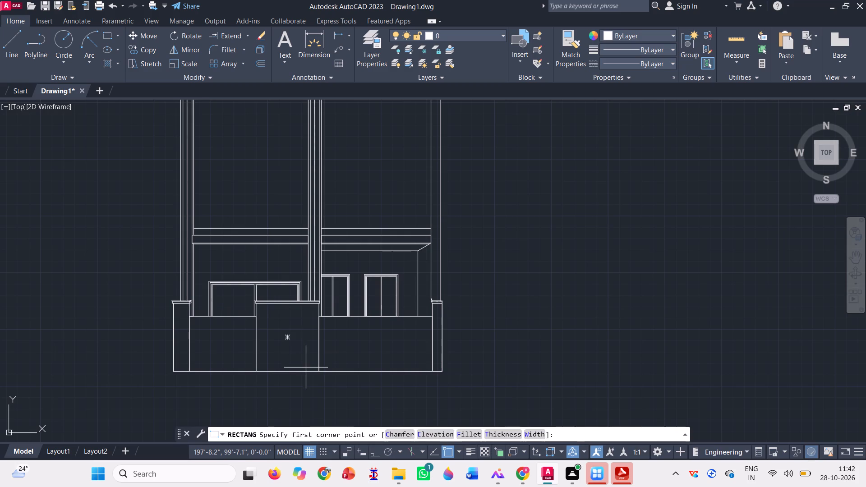
pyautogui.click(307, 375)
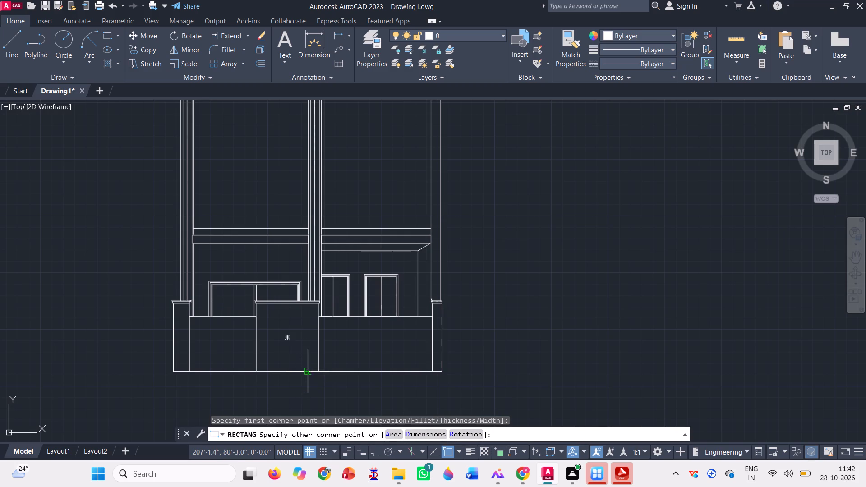
pyautogui.click(263, 341)
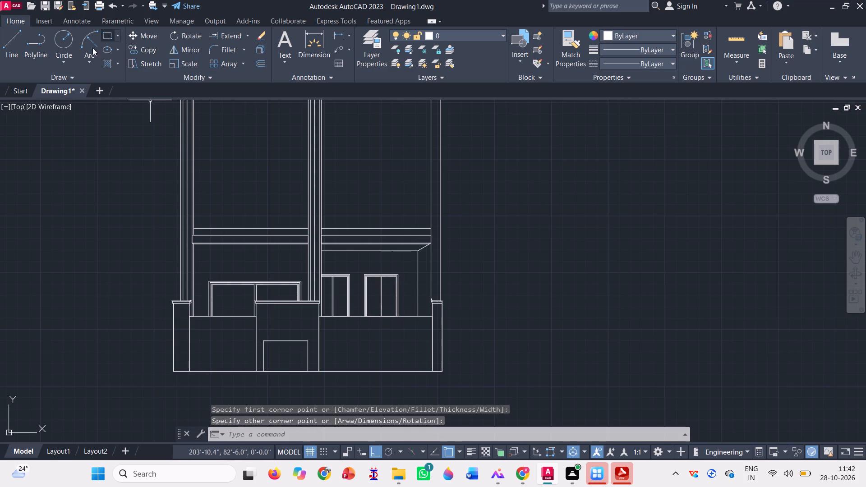
# Draw a circle centred on the midpoint of the new rectangle's top edge, with its radius reaching the rectangle's top corner.
pyautogui.click(66, 36)
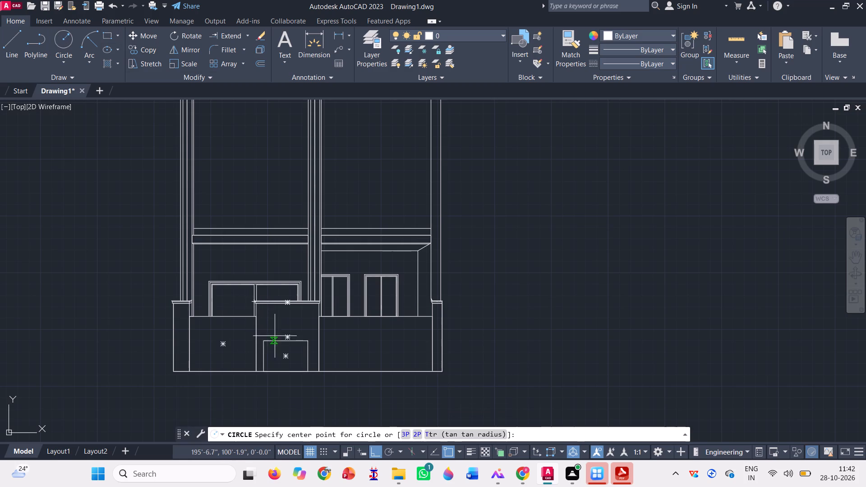
pyautogui.click(287, 342)
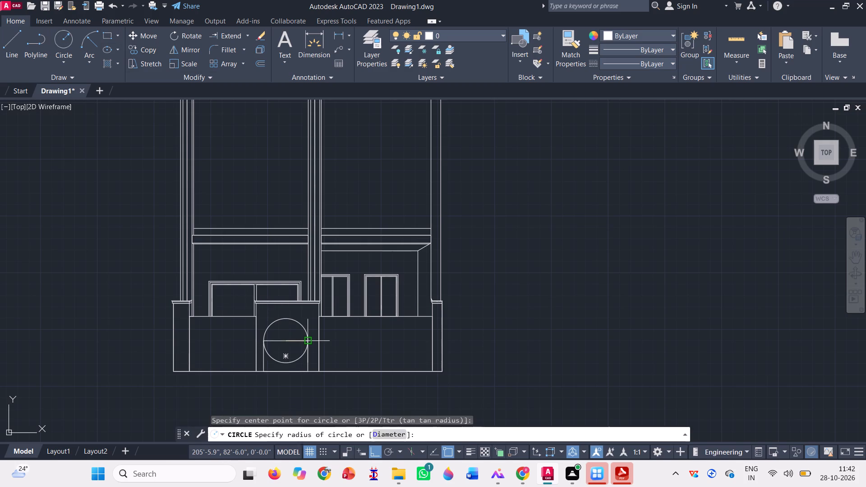
pyautogui.click(307, 344)
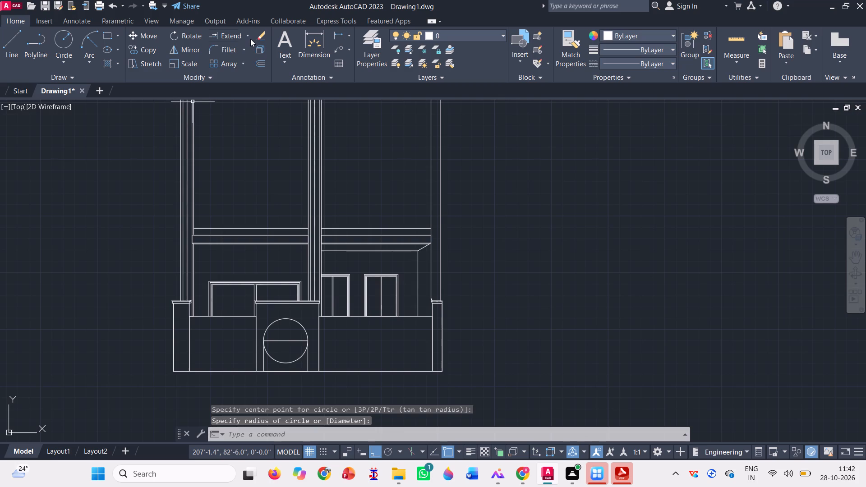
# Trim away the circle's lower half and the rectangle's top edge to leave an arched opening outline.
pyautogui.click(250, 39)
pyautogui.click(246, 54)
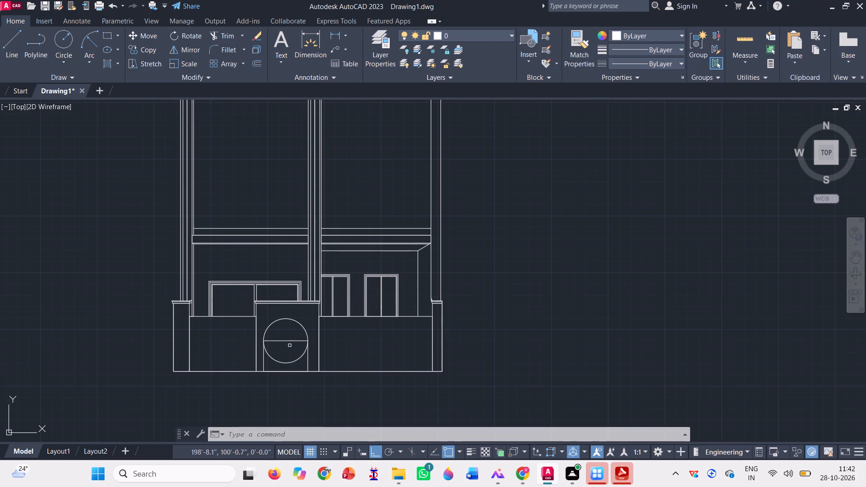
pyautogui.click(293, 362)
pyautogui.click(293, 340)
pyautogui.scroll(-1, 288, 343)
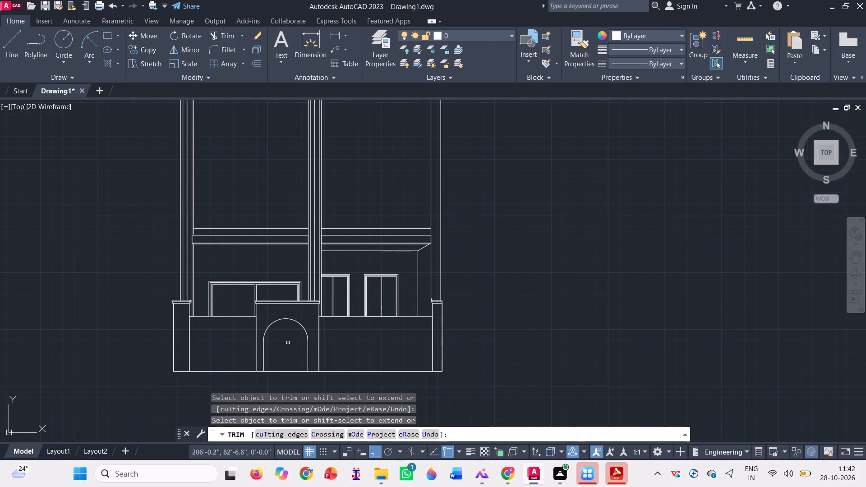
pyautogui.press('Escape')
# Join the arch's curved top and the rectangle's remaining sides into one polyline.
pyautogui.scroll(1, 301, 337)
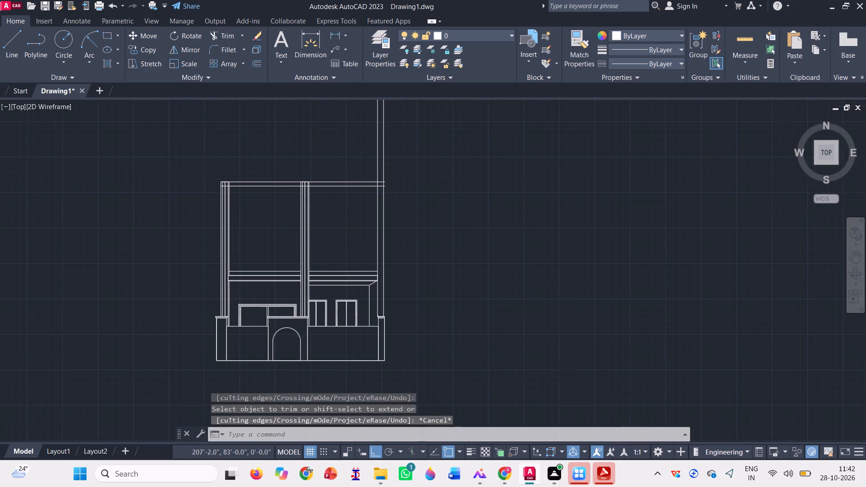
pyautogui.scroll(1, 301, 337)
pyautogui.click(299, 347)
pyautogui.click(299, 366)
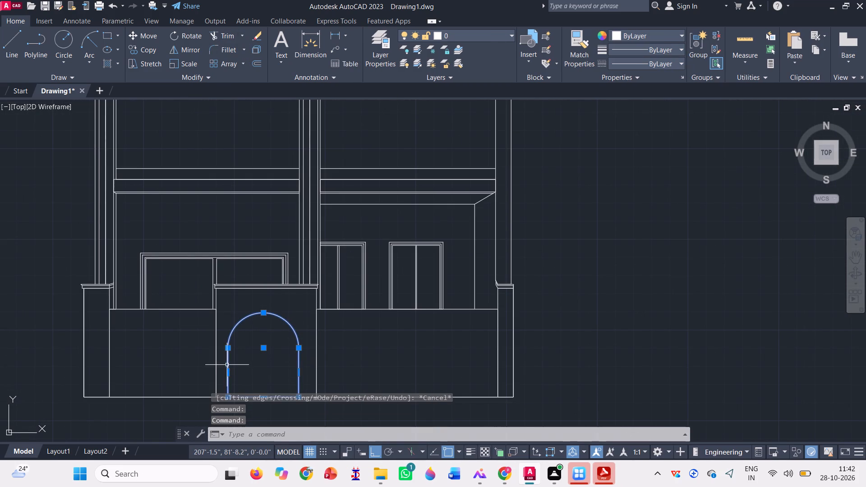
pyautogui.press('j')
pyautogui.press('Return')
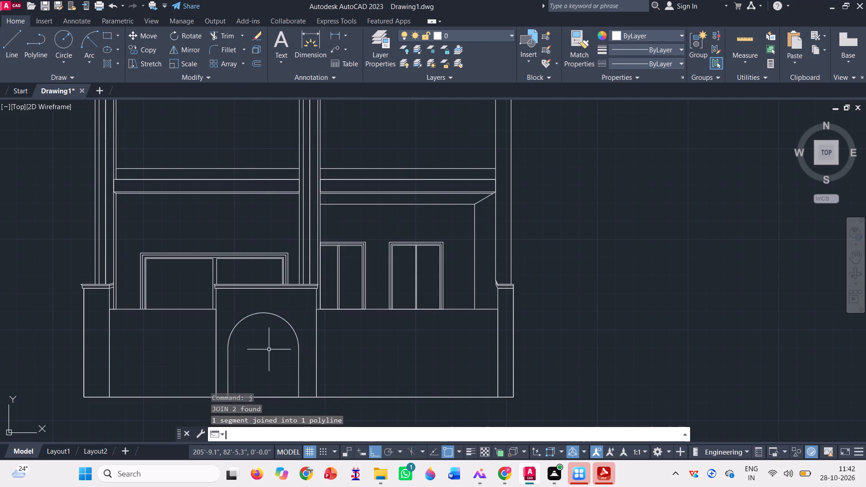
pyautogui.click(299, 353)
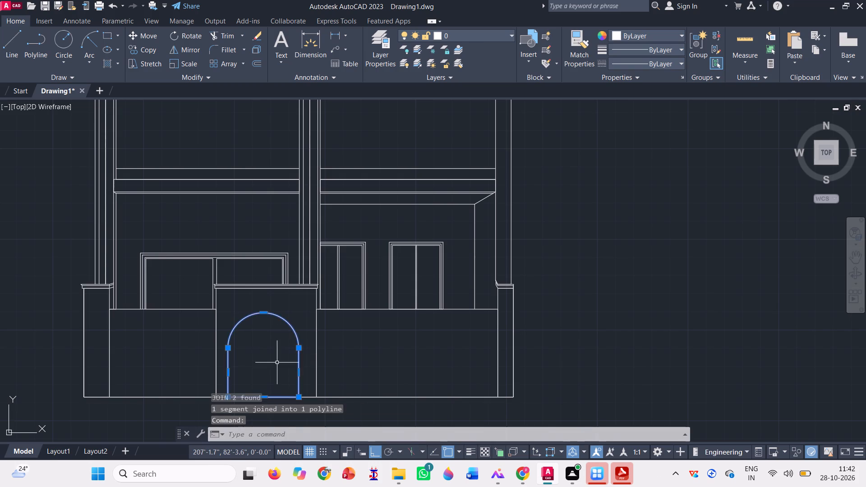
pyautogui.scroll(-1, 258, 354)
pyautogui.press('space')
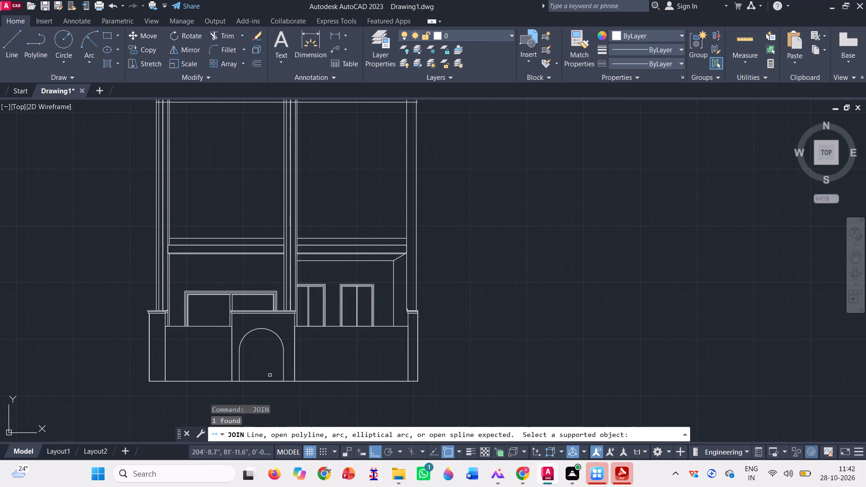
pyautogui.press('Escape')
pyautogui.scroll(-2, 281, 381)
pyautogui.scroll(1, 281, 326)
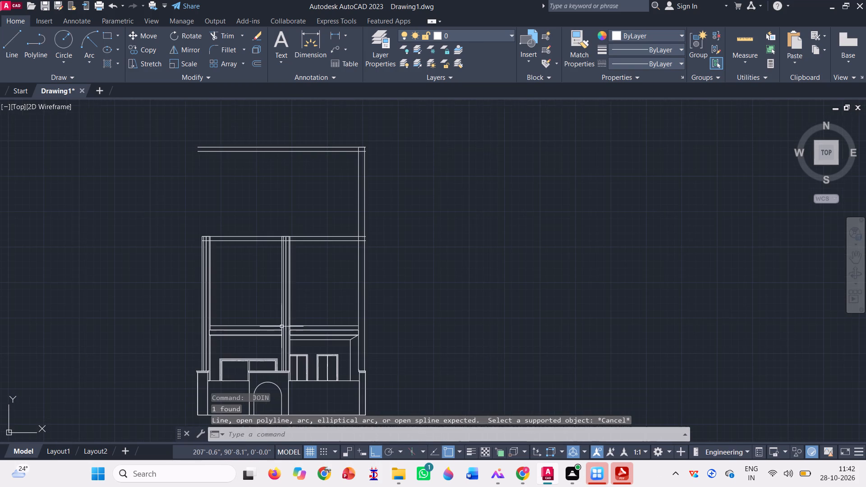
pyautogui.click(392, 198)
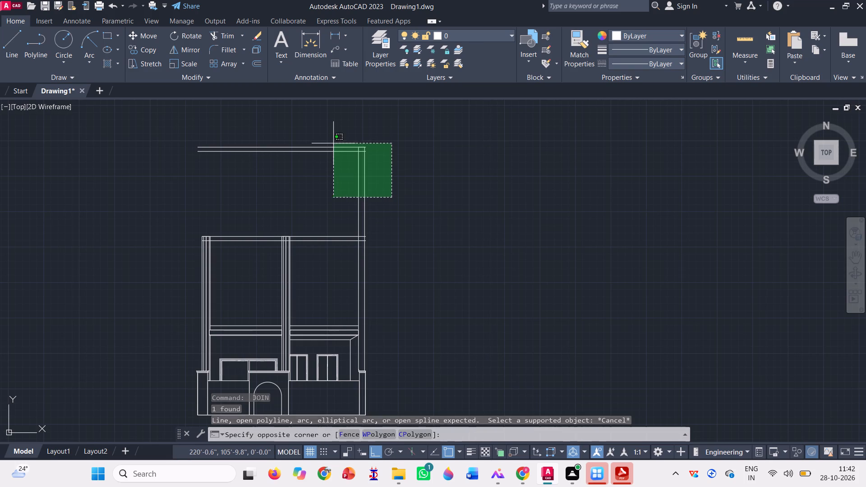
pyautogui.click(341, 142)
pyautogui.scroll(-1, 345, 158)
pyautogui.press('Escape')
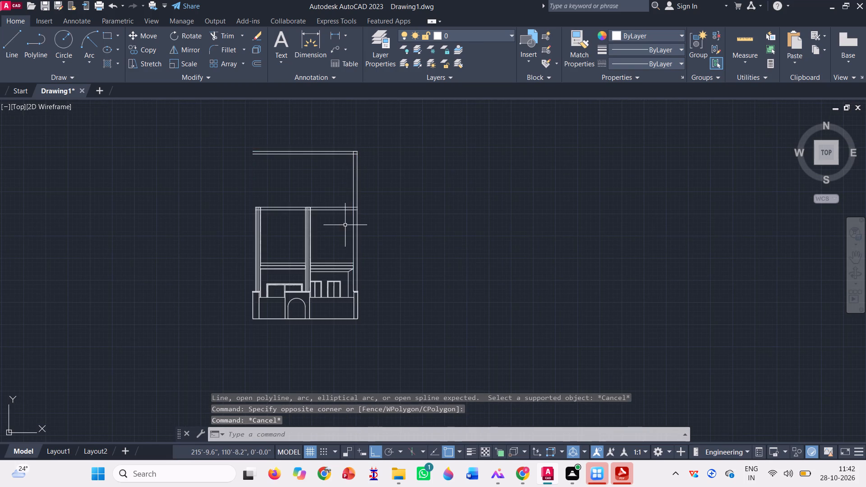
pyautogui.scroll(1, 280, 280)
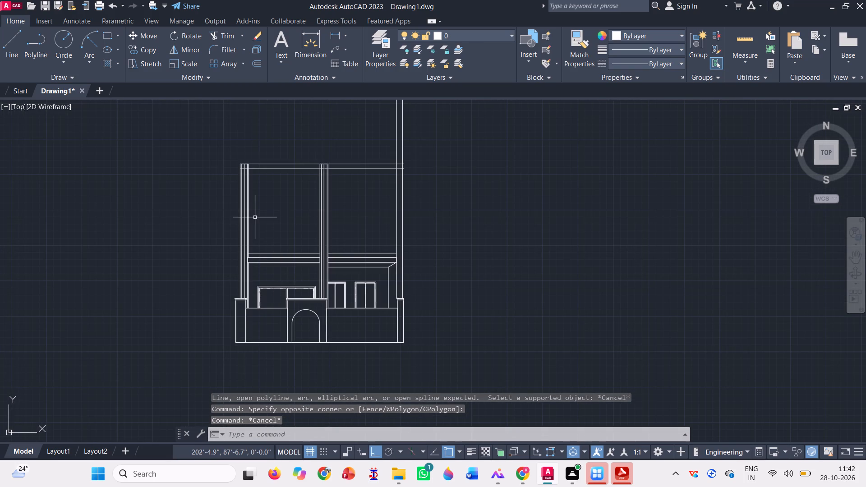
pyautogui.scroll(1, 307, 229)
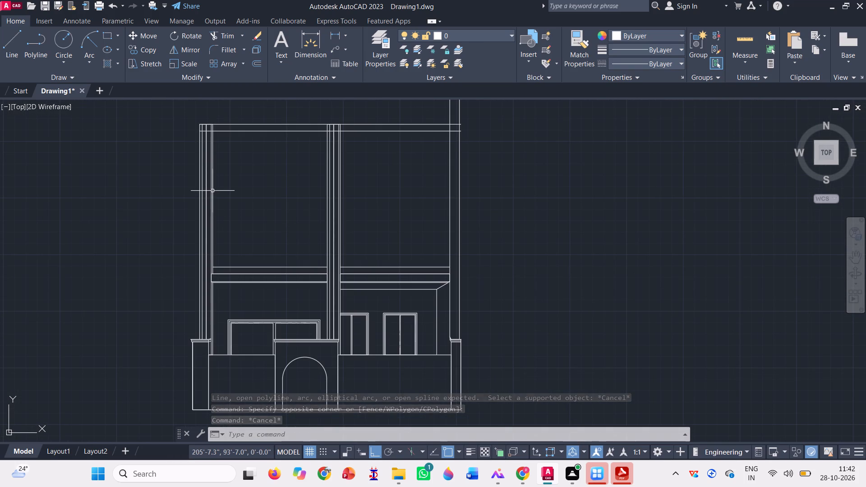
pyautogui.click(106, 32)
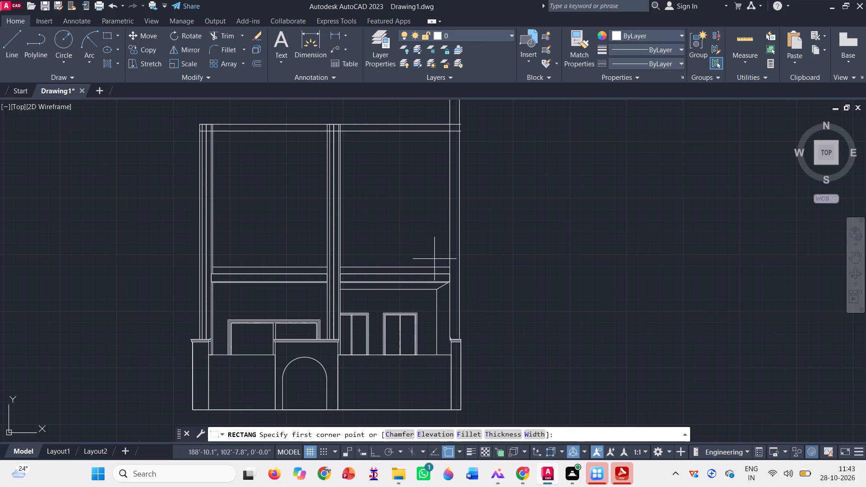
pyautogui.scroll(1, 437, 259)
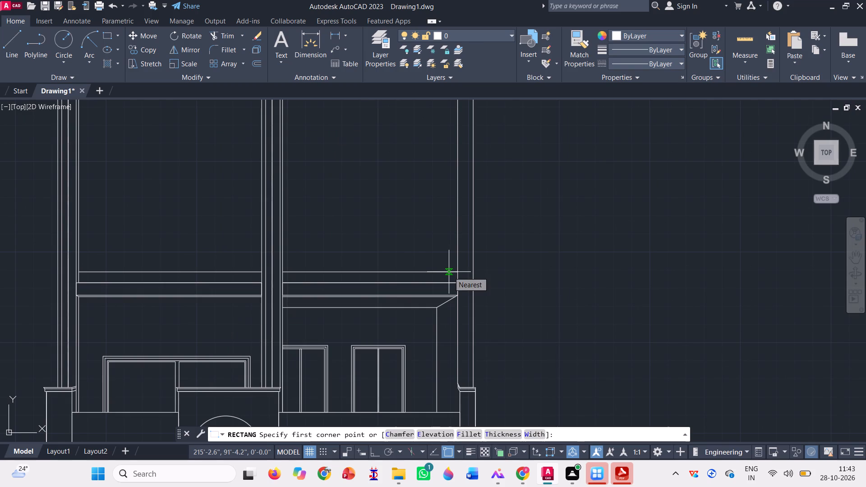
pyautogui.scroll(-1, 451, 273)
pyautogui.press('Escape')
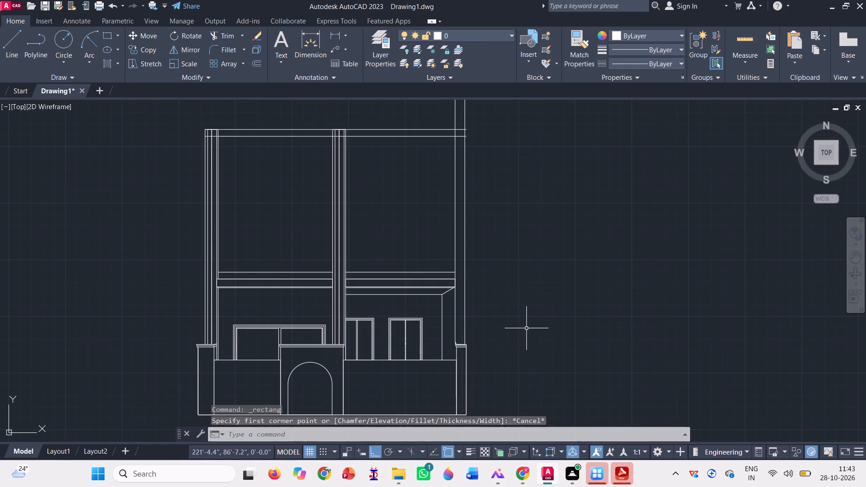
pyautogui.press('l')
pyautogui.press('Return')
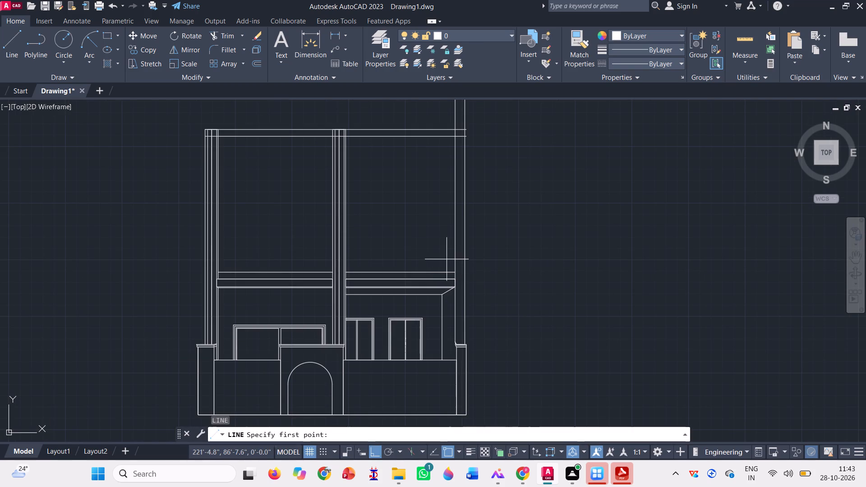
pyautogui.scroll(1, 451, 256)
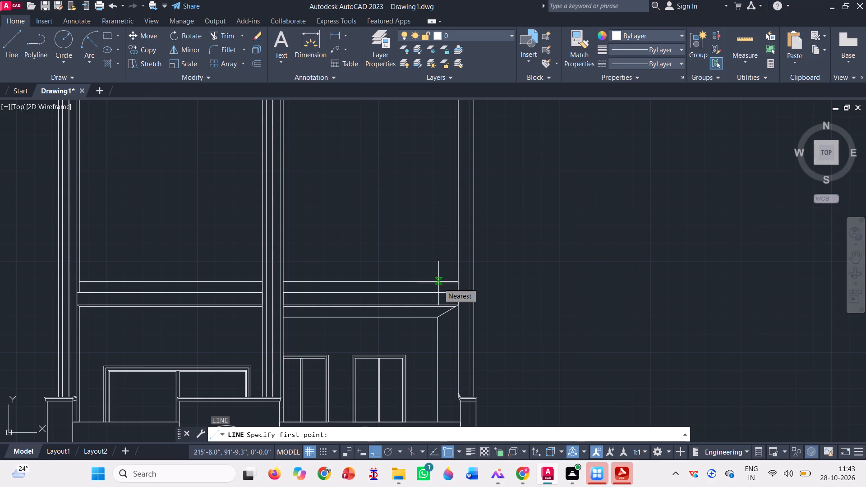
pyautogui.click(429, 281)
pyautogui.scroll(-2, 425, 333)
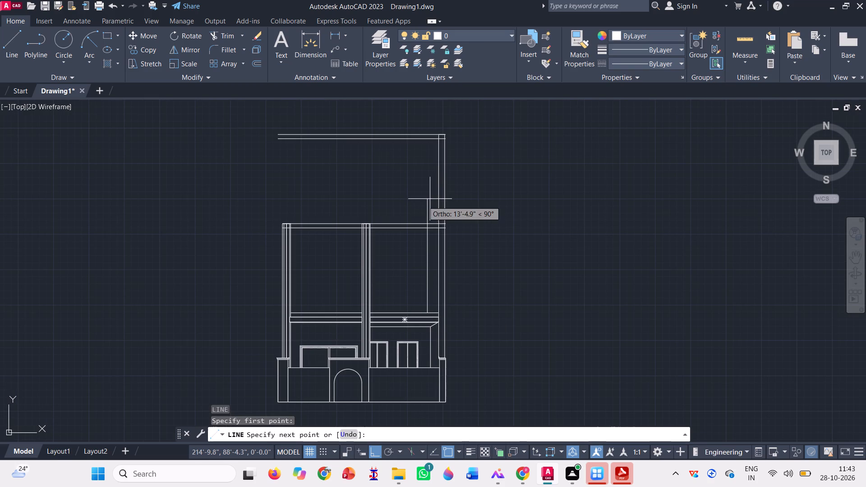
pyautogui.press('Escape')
# Draw a vertical line about 18' long upward from the right bay's upper band line, just inside the tall outer strip.
pyautogui.press('l')
pyautogui.press('Return')
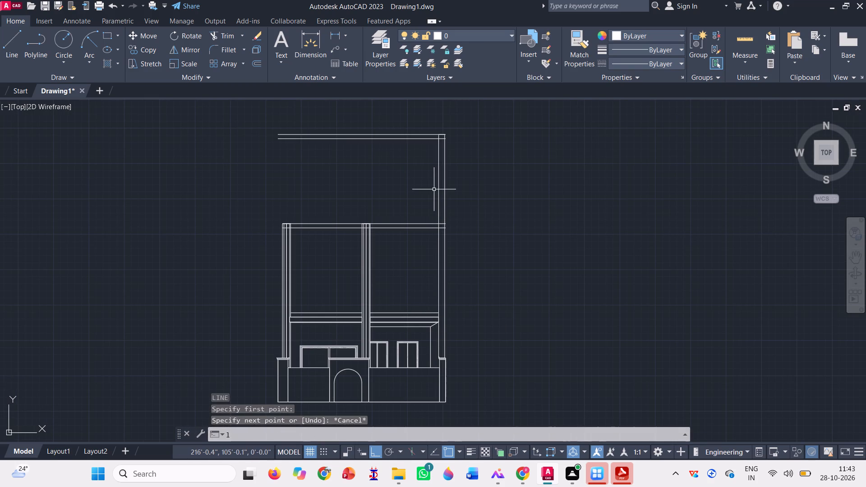
pyautogui.scroll(2, 448, 294)
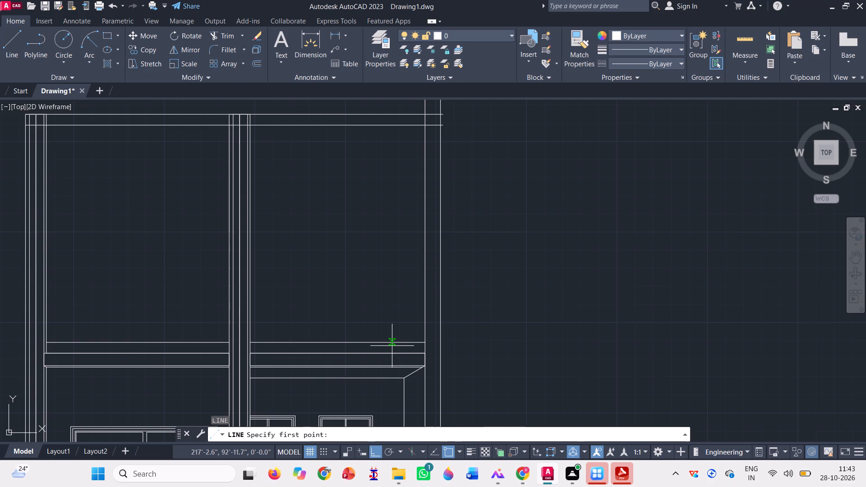
pyautogui.click(400, 343)
pyautogui.scroll(-2, 375, 349)
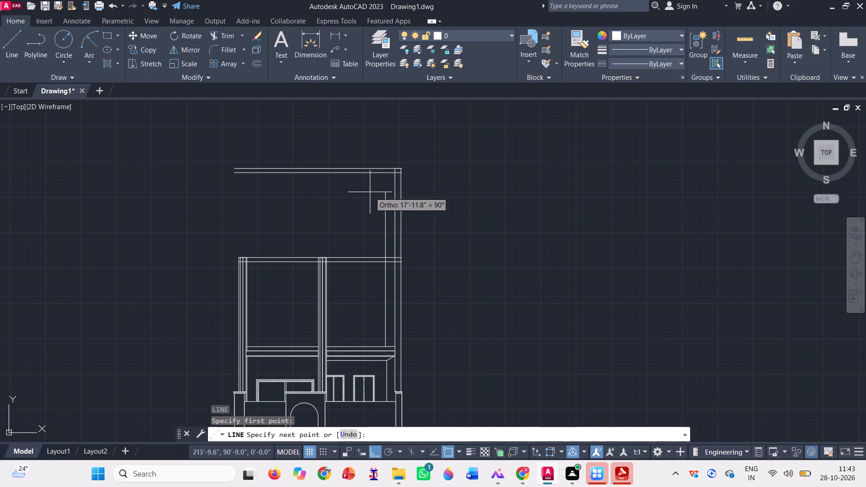
pyautogui.click(375, 190)
pyautogui.press('space')
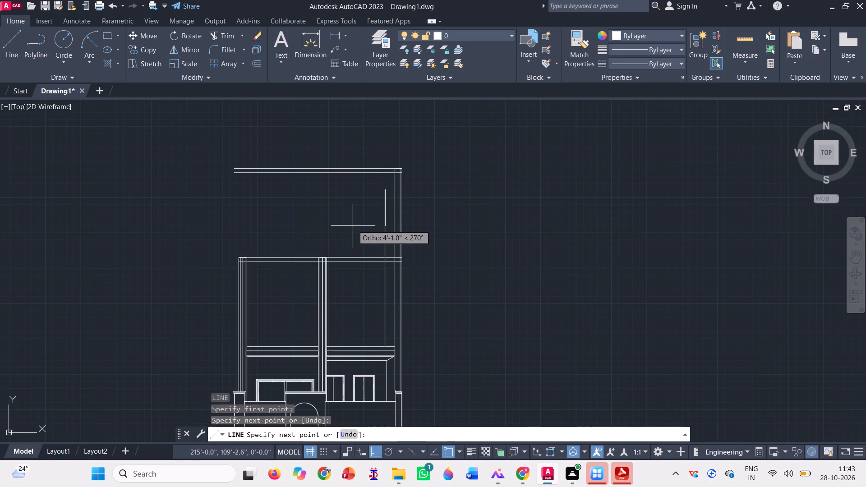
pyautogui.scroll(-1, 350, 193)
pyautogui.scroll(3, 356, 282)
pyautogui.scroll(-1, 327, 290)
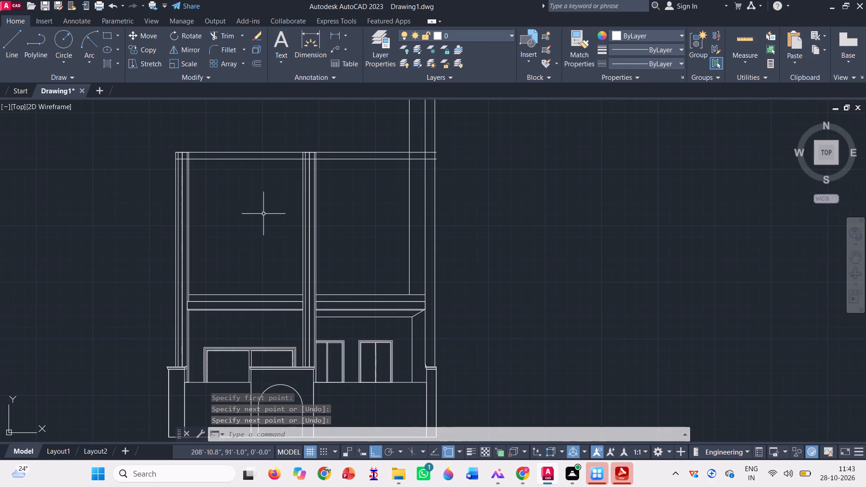
# Draw a tall, narrow rectangle standing on the upper-level band line in the right bay, just inside the inner vertical line.
pyautogui.scroll(1, 263, 214)
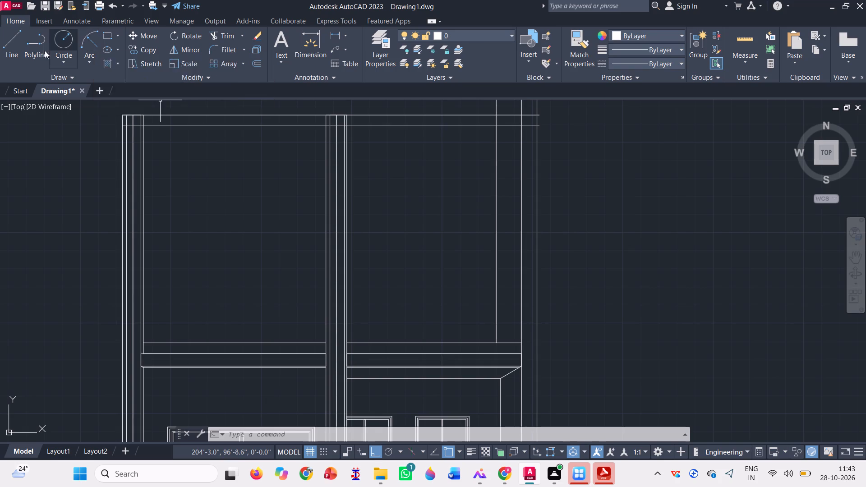
pyautogui.click(107, 38)
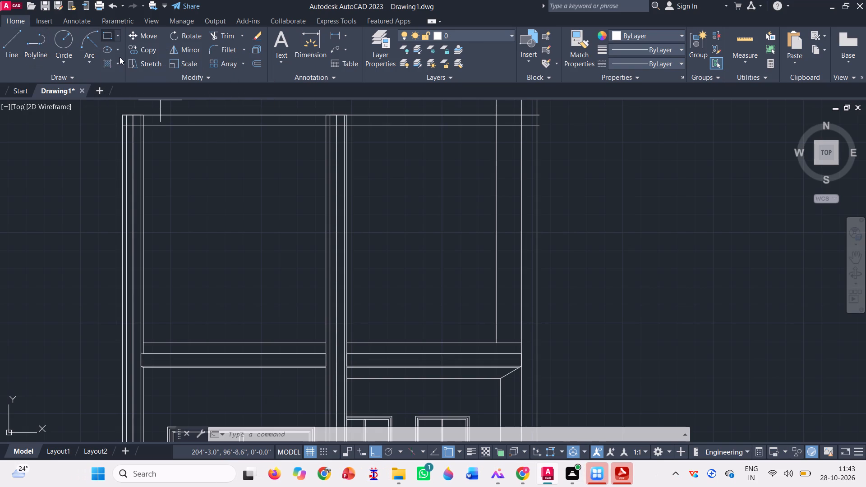
pyautogui.scroll(1, 465, 365)
pyautogui.scroll(-1, 457, 336)
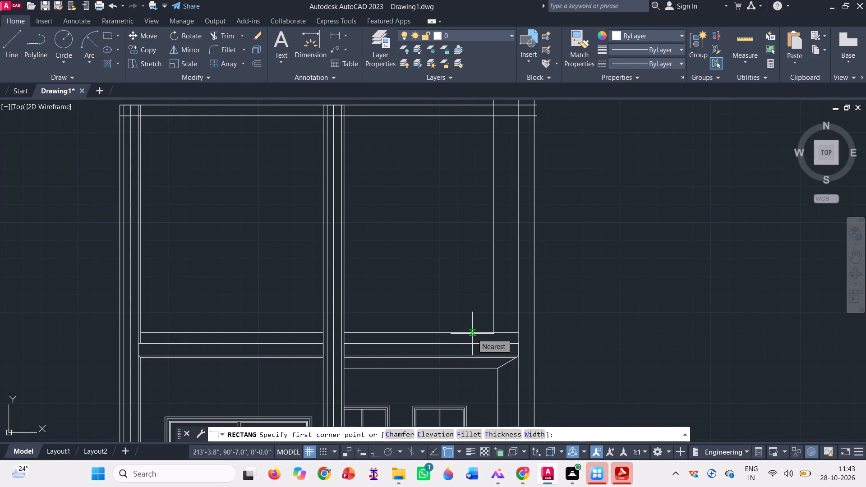
pyautogui.click(472, 334)
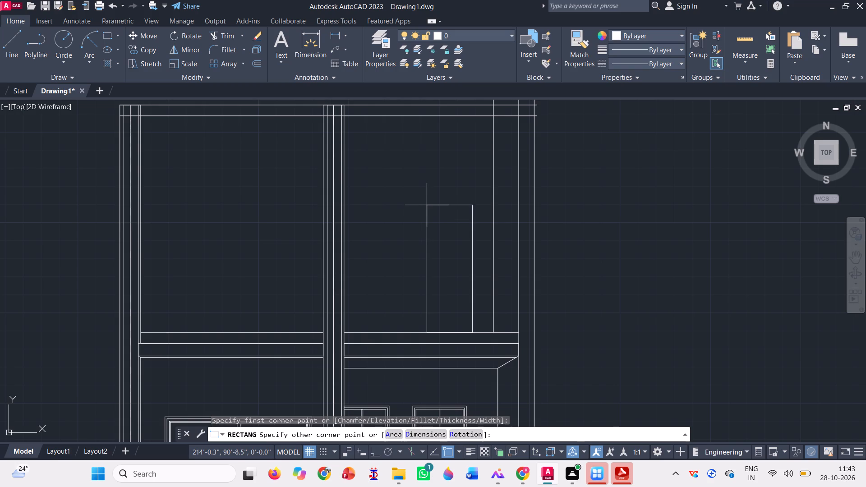
pyautogui.click(425, 205)
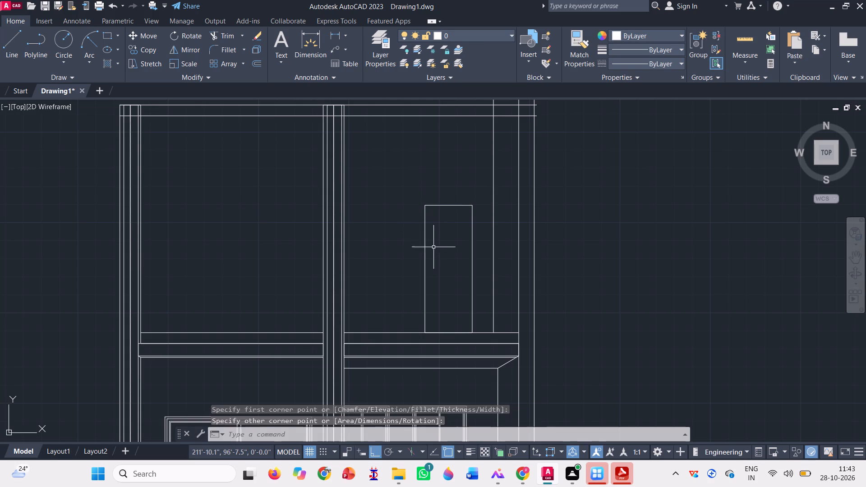
# Copy the tall rectangle sideways along the band line, toward the middle strip, leaving a narrow gap between the two rectangles.
pyautogui.click(435, 250)
pyautogui.click(405, 230)
pyautogui.write('co')
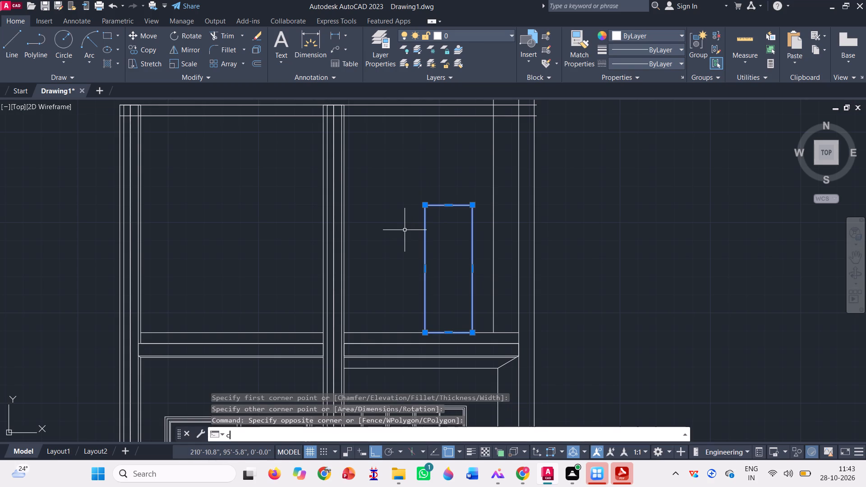
pyautogui.press('space')
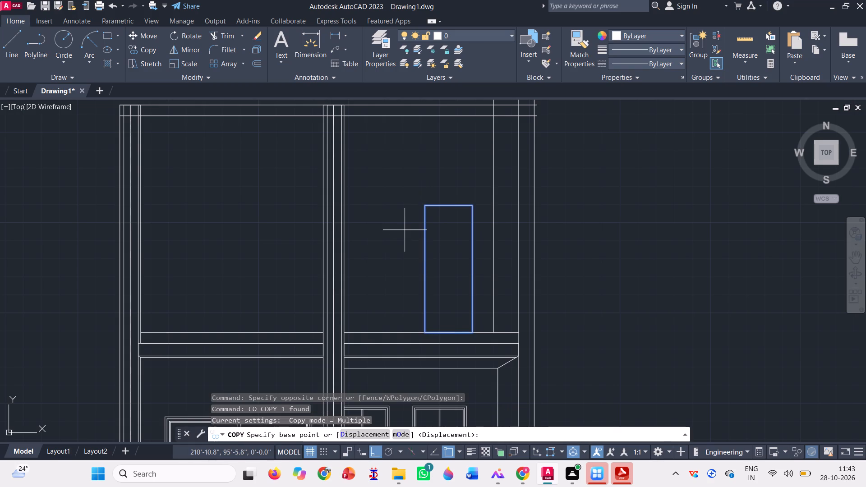
pyautogui.click(472, 334)
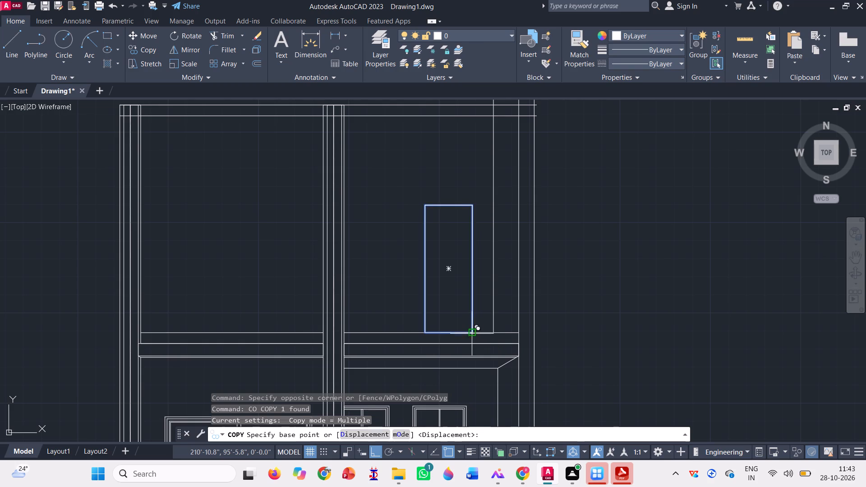
pyautogui.scroll(1, 400, 332)
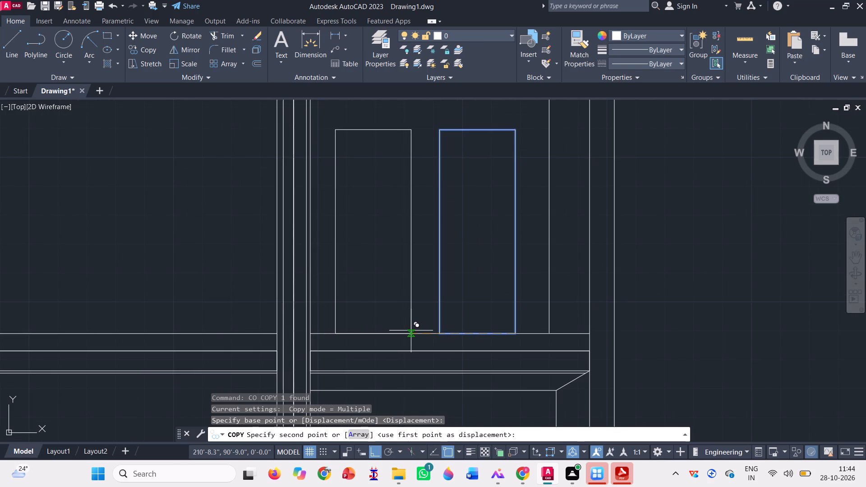
pyautogui.click(411, 331)
pyautogui.scroll(-2, 401, 340)
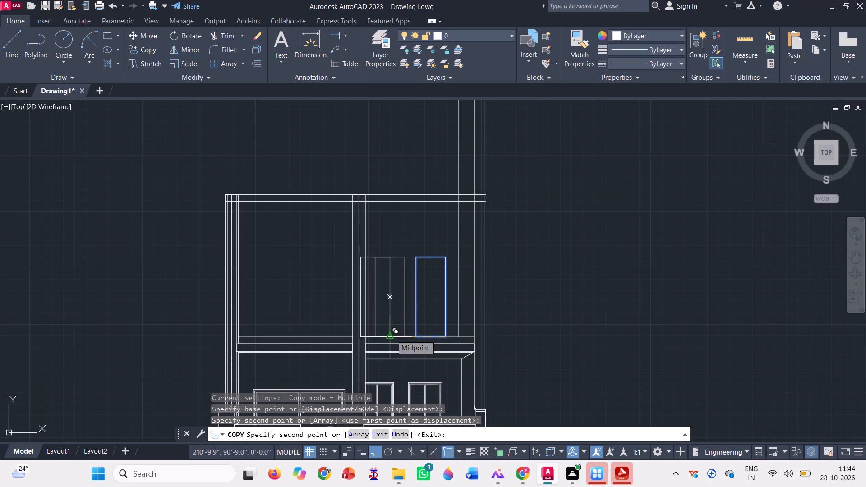
pyautogui.press('Escape')
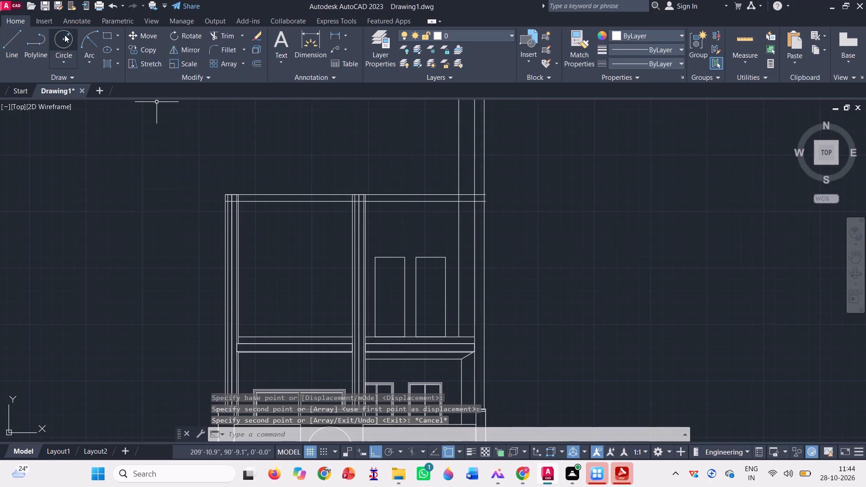
# Draw a circle centred on the midpoint of the copied rectangle's top edge, with its radius reaching the rectangle's top corner.
pyautogui.click(64, 35)
pyautogui.scroll(2, 428, 262)
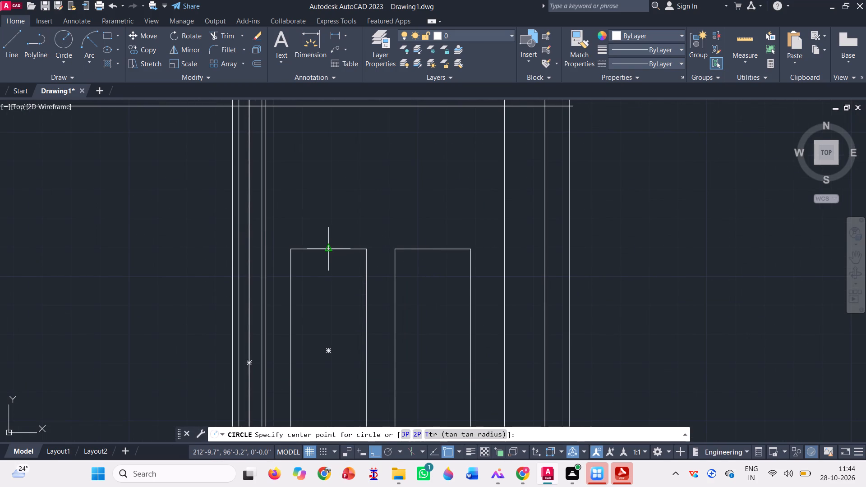
pyautogui.click(331, 251)
pyautogui.click(365, 247)
pyautogui.scroll(-2, 349, 249)
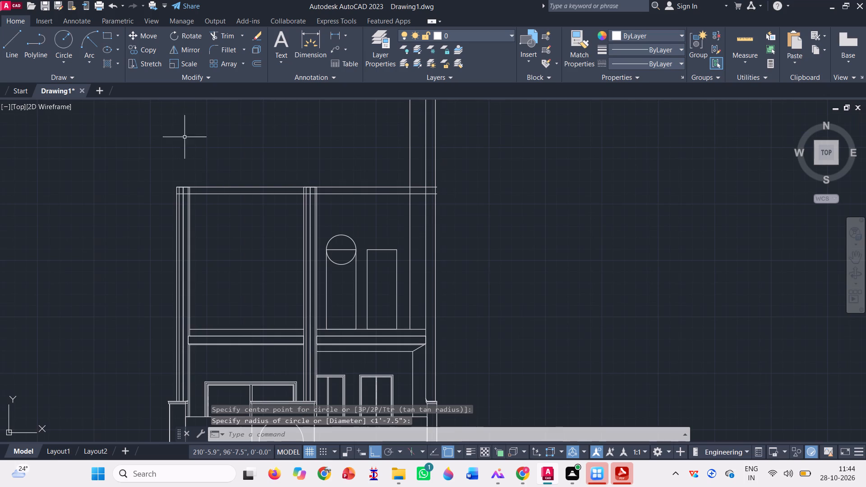
# Copy the circle from the first rectangle's top corner to the matching top corner of the neighbouring rectangle.
pyautogui.scroll(2, 355, 229)
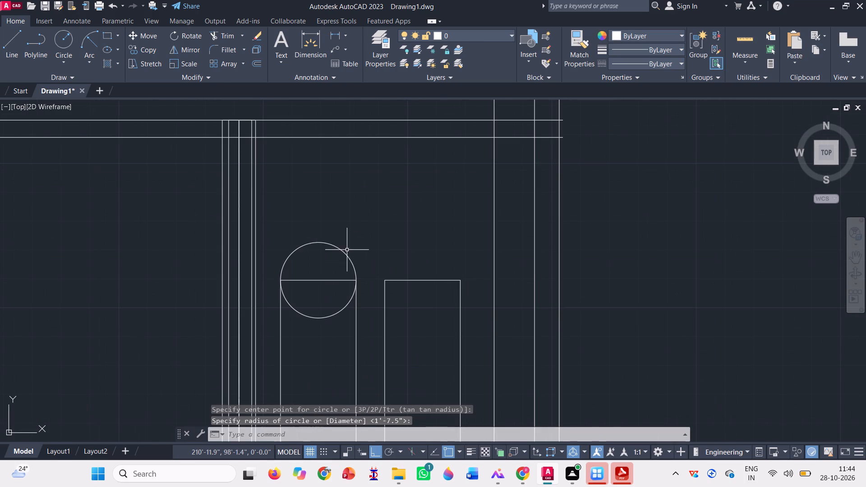
pyautogui.click(347, 250)
pyautogui.click(297, 232)
pyautogui.write('co')
pyautogui.press('space')
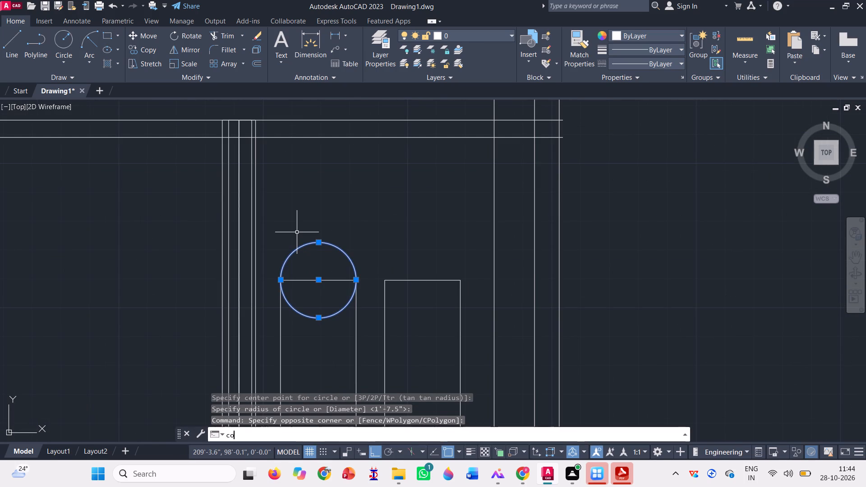
pyautogui.click(354, 279)
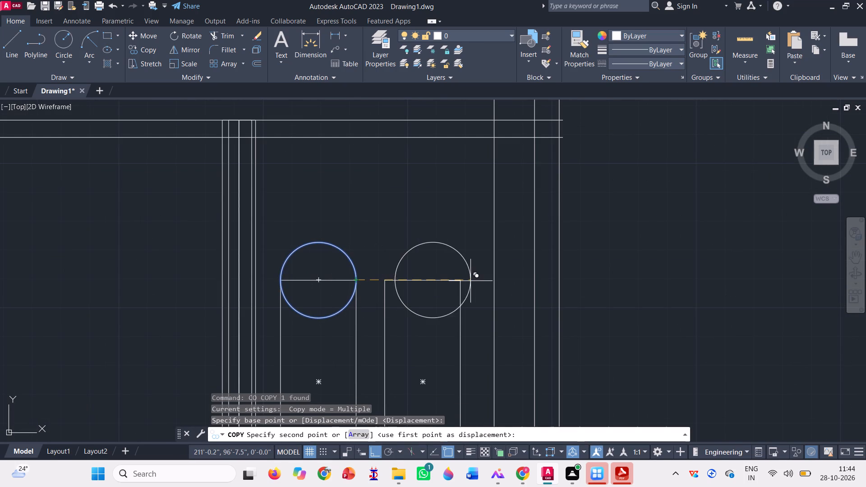
pyautogui.click(462, 283)
pyautogui.scroll(-2, 430, 294)
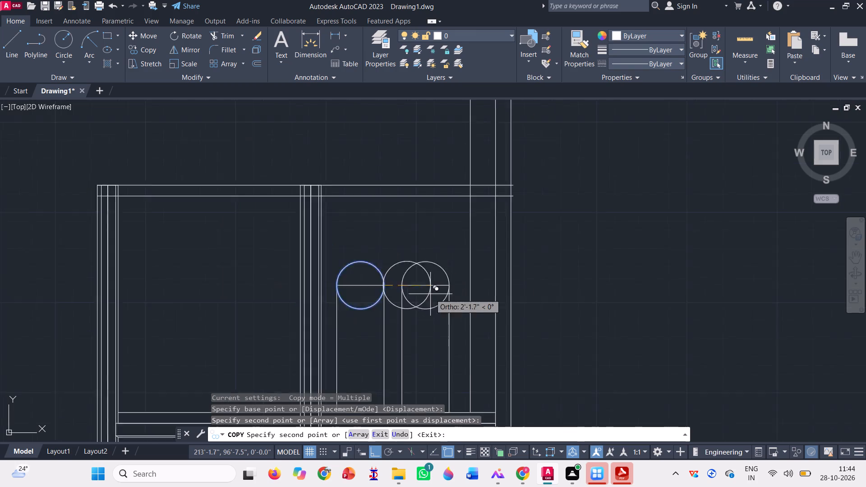
pyautogui.press('Escape')
# Trim away both circles' lower halves and both rectangles' top edges to leave two arched window outlines.
pyautogui.click(211, 36)
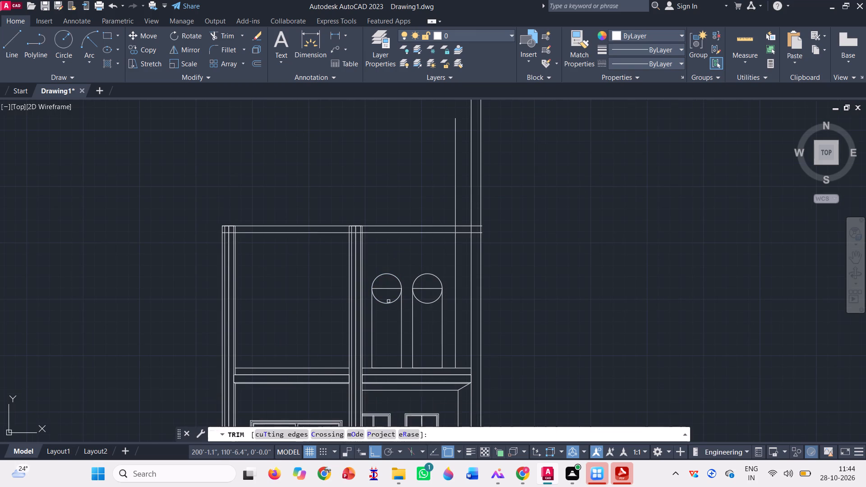
pyautogui.scroll(2, 379, 306)
pyautogui.click(380, 246)
pyautogui.click(394, 312)
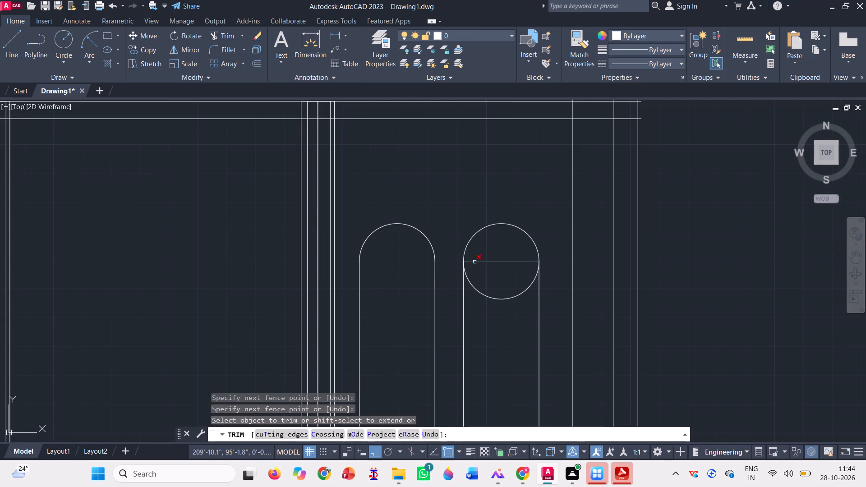
pyautogui.click(486, 254)
pyautogui.click(497, 292)
pyautogui.click(498, 301)
pyautogui.click(500, 286)
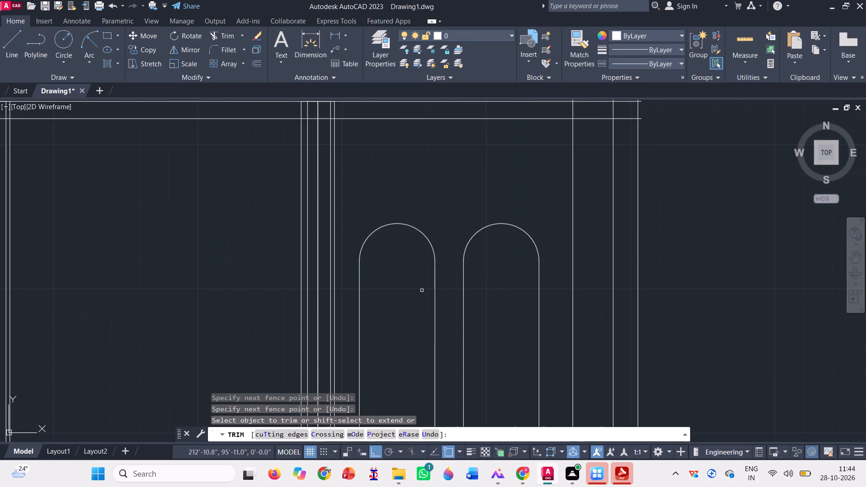
pyautogui.scroll(-2, 388, 259)
pyautogui.press('Escape')
# Join each window's curved top with its rectangle sides to make two closed arched polylines.
pyautogui.scroll(1, 429, 243)
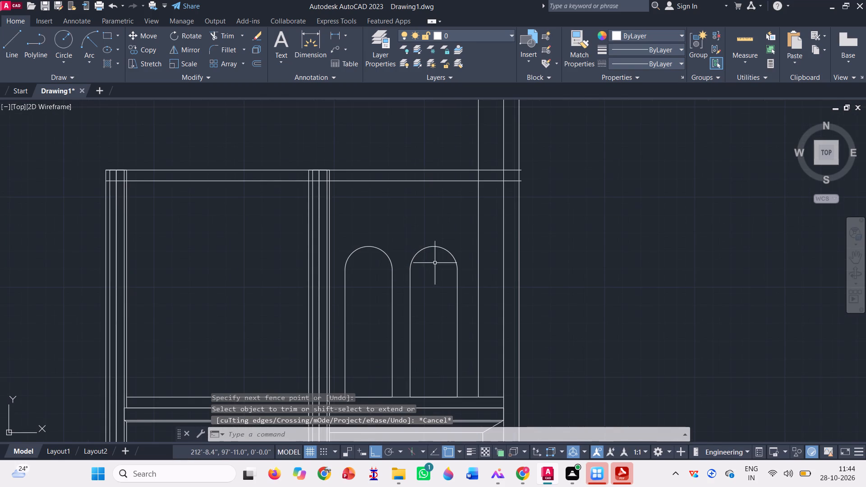
pyautogui.click(439, 269)
pyautogui.click(364, 245)
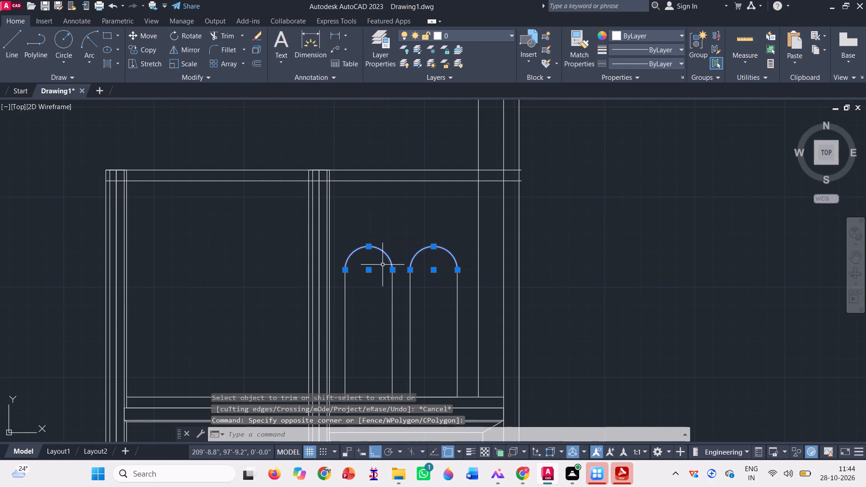
pyautogui.click(416, 304)
pyautogui.click(349, 284)
pyautogui.press('j')
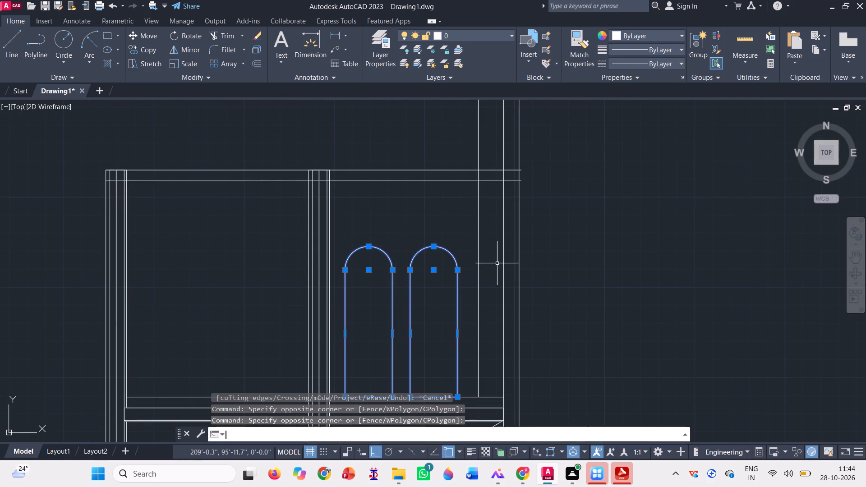
pyautogui.press('Return')
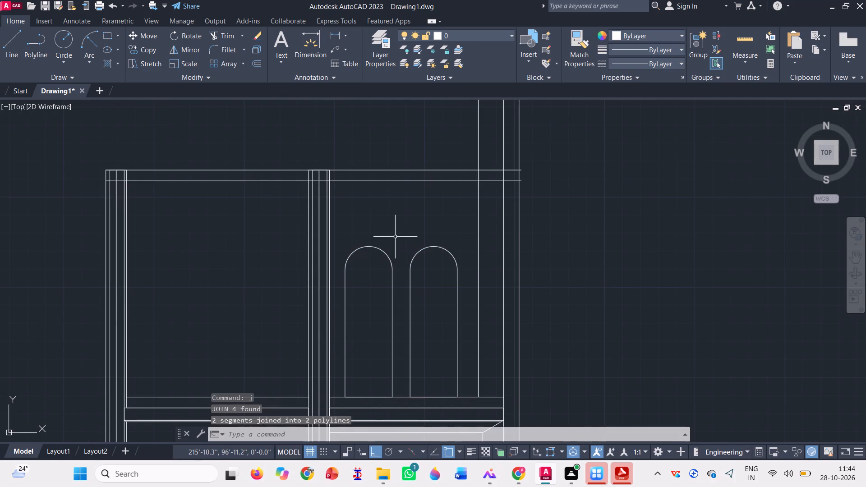
# Offset the arched window outline beside the middle strip slightly outward through a picked point, using the Through option.
pyautogui.scroll(-1, 401, 248)
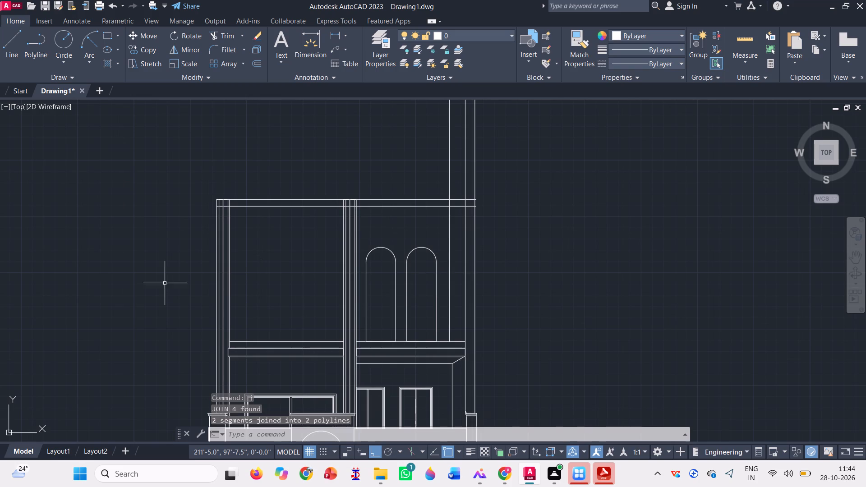
pyautogui.click(262, 66)
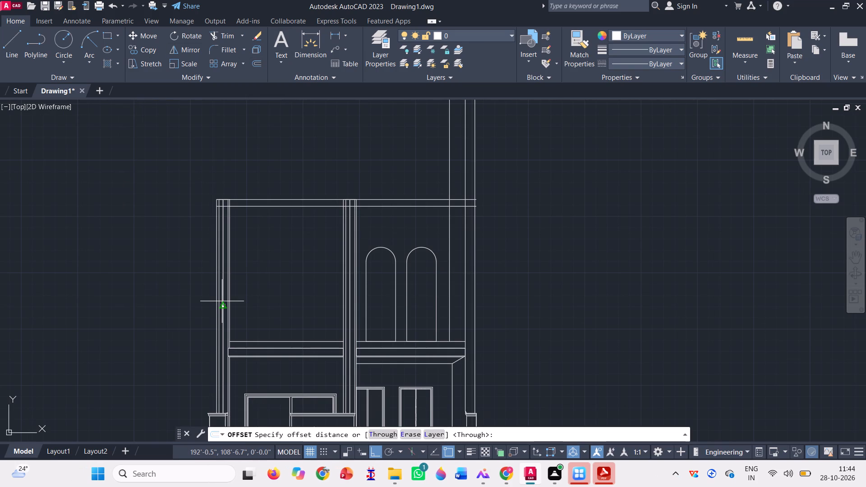
pyautogui.press('space')
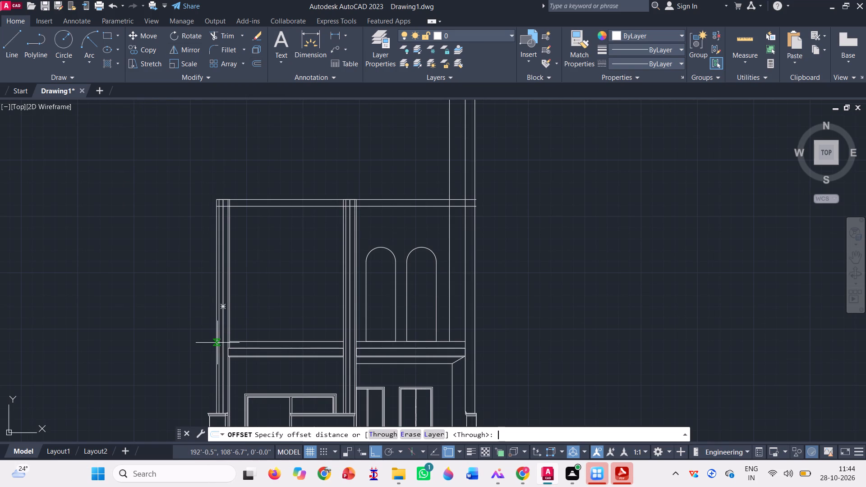
pyautogui.scroll(2, 351, 256)
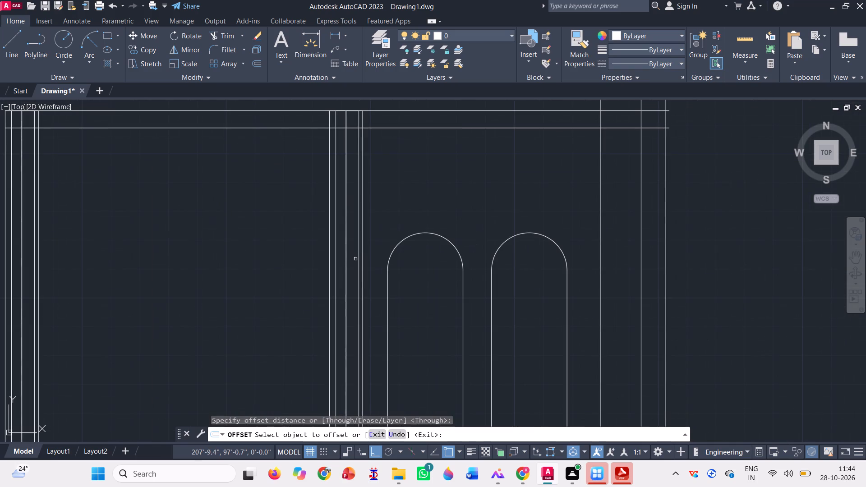
pyautogui.click(388, 258)
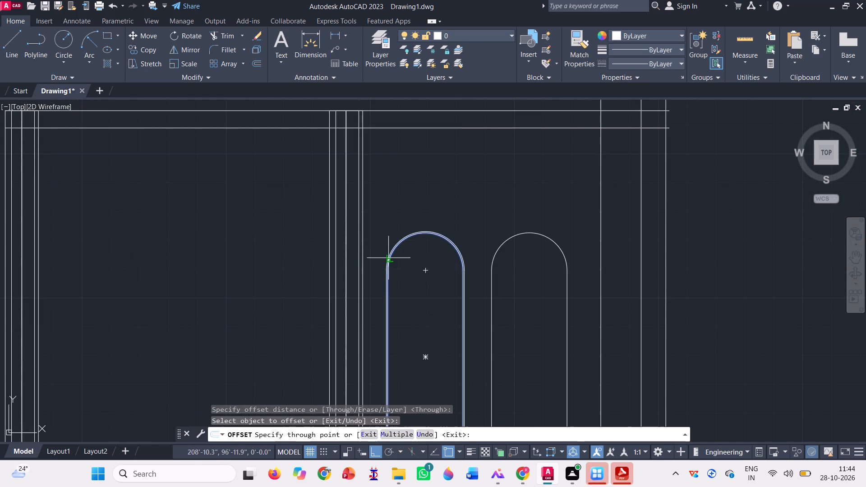
pyautogui.scroll(2, 388, 258)
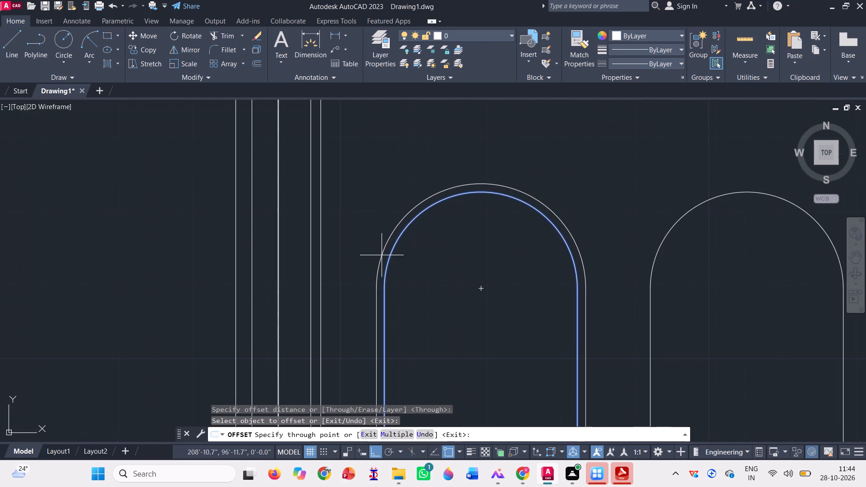
pyautogui.scroll(3, 386, 257)
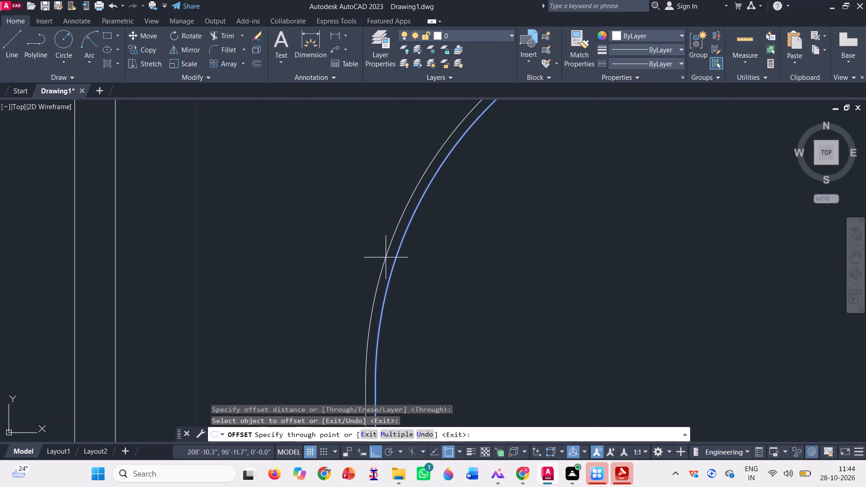
pyautogui.click(386, 257)
pyautogui.scroll(-3, 355, 262)
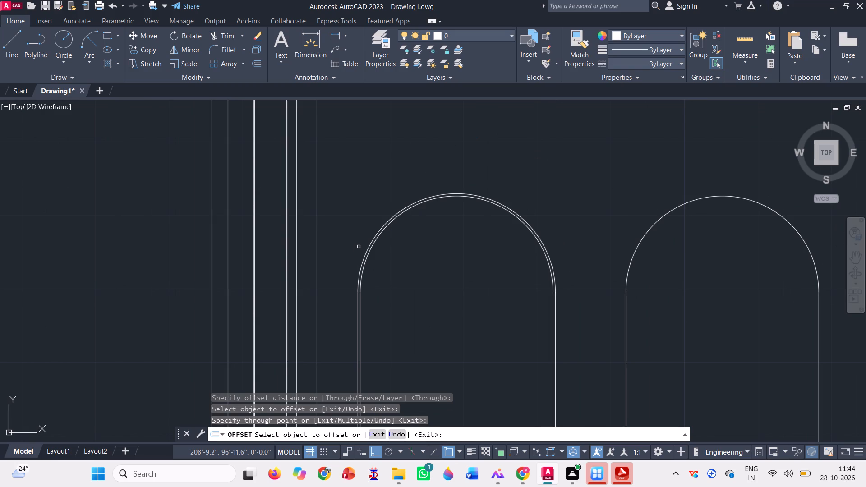
pyautogui.press('Escape')
# Copy the offset outer arch outline from the first window's bottom inner corner to the matching corner of the neighbouring arched window.
pyautogui.scroll(3, 364, 261)
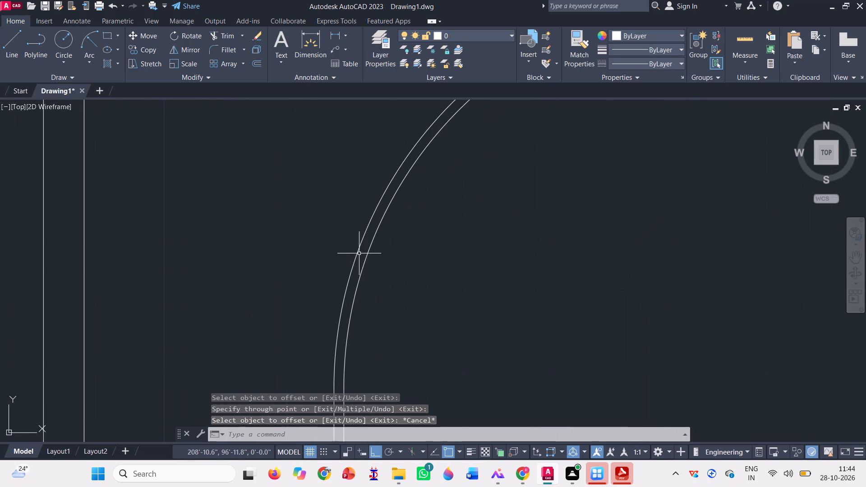
pyautogui.click(359, 252)
pyautogui.click(338, 239)
pyautogui.click(317, 201)
pyautogui.scroll(-2, 309, 203)
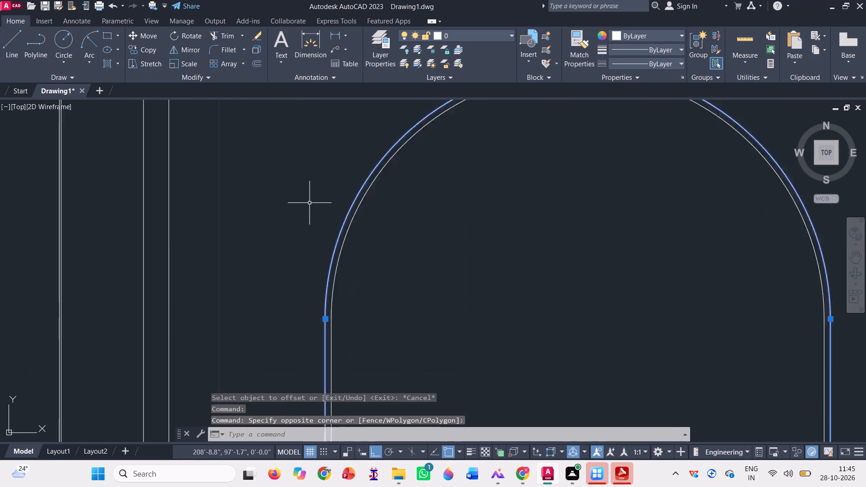
pyautogui.scroll(-3, 309, 203)
pyautogui.write('co')
pyautogui.press('space')
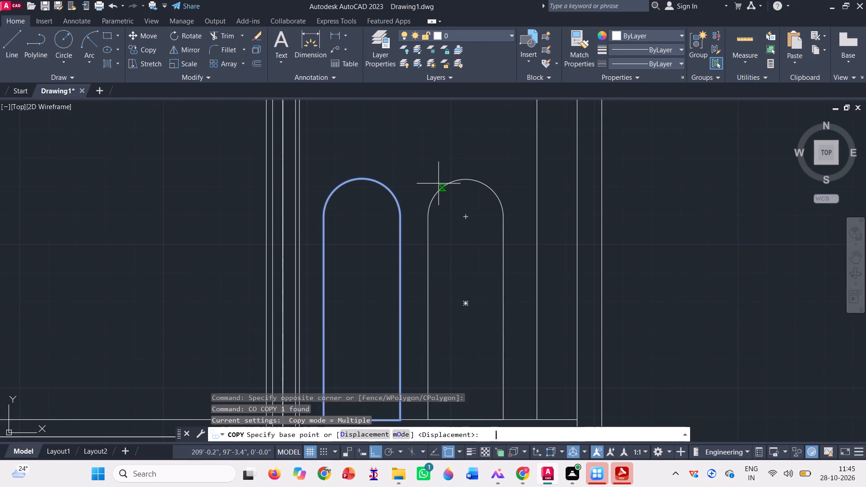
pyautogui.scroll(-1, 438, 184)
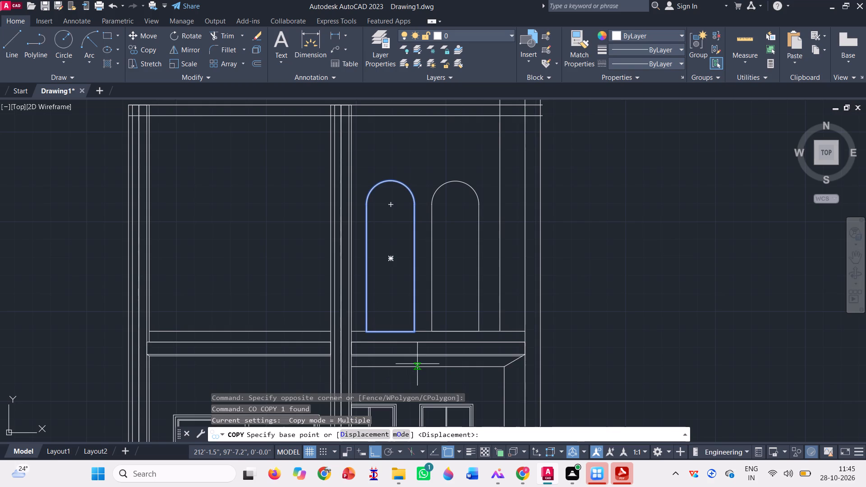
pyautogui.scroll(3, 414, 319)
pyautogui.scroll(3, 405, 380)
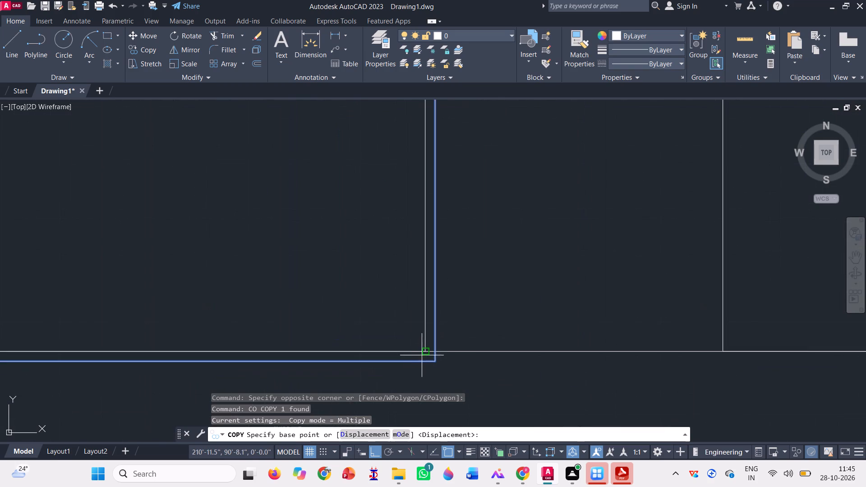
pyautogui.click(428, 350)
pyautogui.scroll(-3, 383, 337)
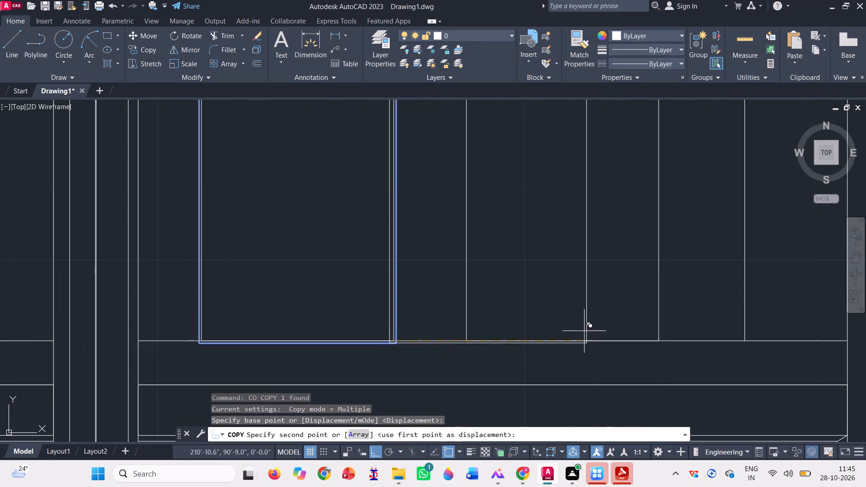
pyautogui.click(659, 343)
pyautogui.press('space')
# Trim the bottom edges and side stubs of both outer arch outlines where they extend below the windows' base line.
pyautogui.click(212, 38)
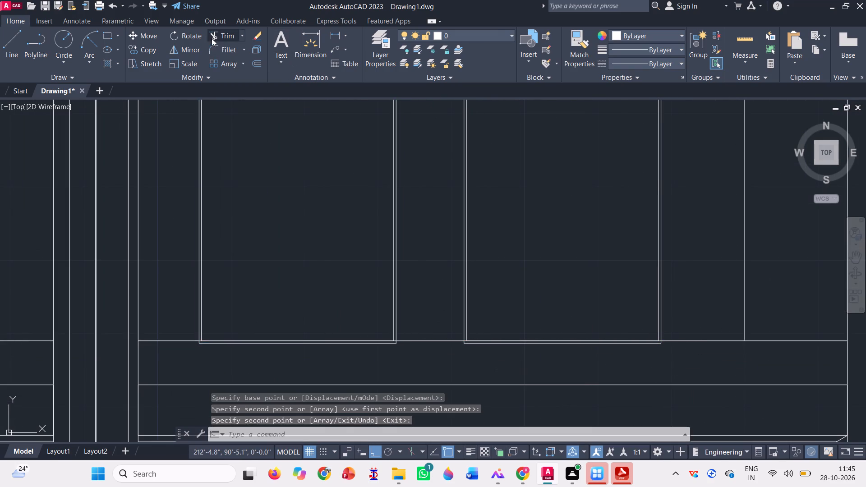
pyautogui.scroll(3, 204, 340)
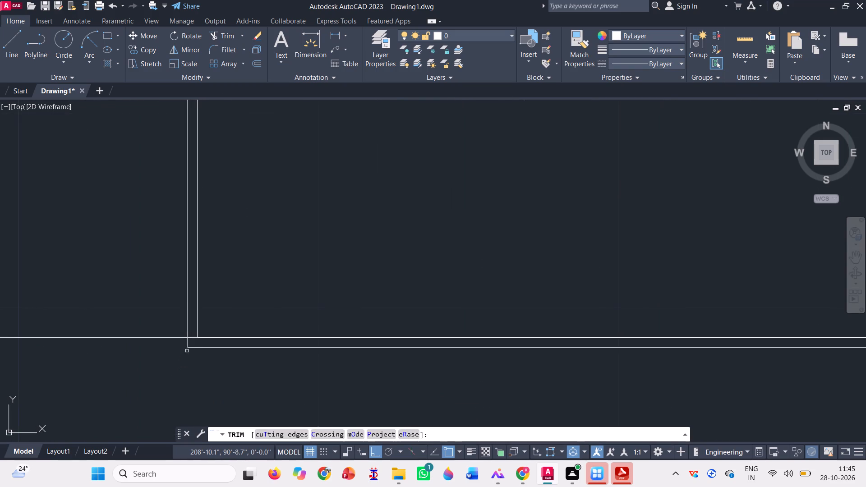
pyautogui.click(188, 345)
pyautogui.click(202, 350)
pyautogui.click(201, 345)
pyautogui.scroll(-2, 172, 370)
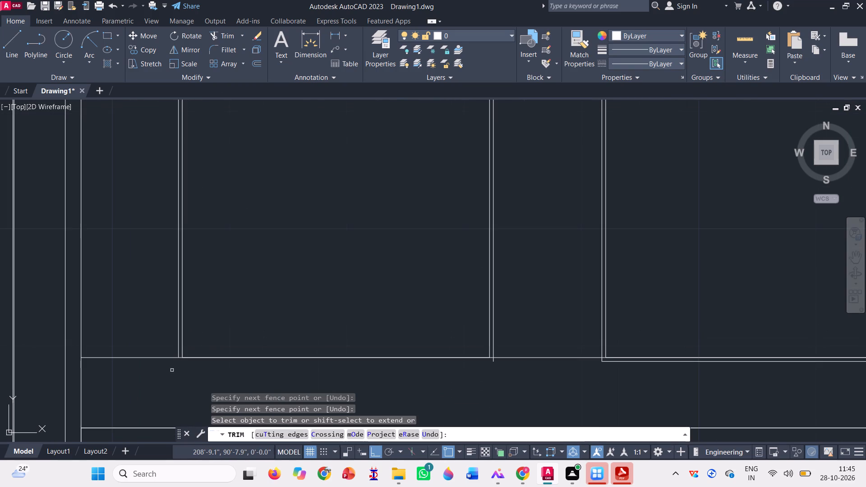
pyautogui.scroll(2, 518, 368)
pyautogui.click(452, 349)
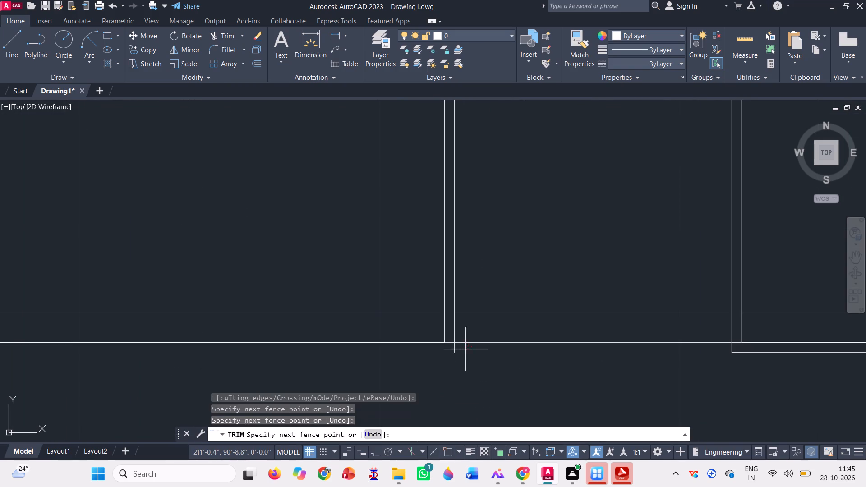
pyautogui.click(465, 349)
pyautogui.scroll(-4, 390, 354)
pyautogui.scroll(4, 485, 355)
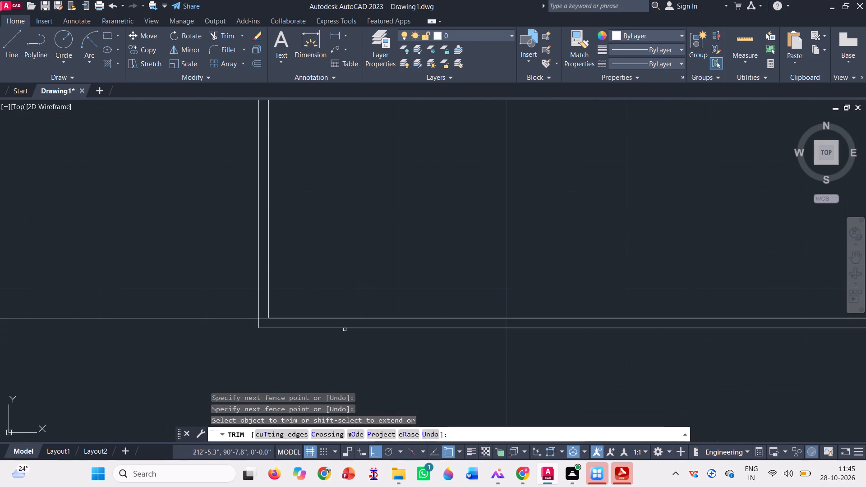
pyautogui.scroll(2, 293, 333)
pyautogui.click(184, 308)
pyautogui.click(244, 328)
pyautogui.scroll(-3, 210, 342)
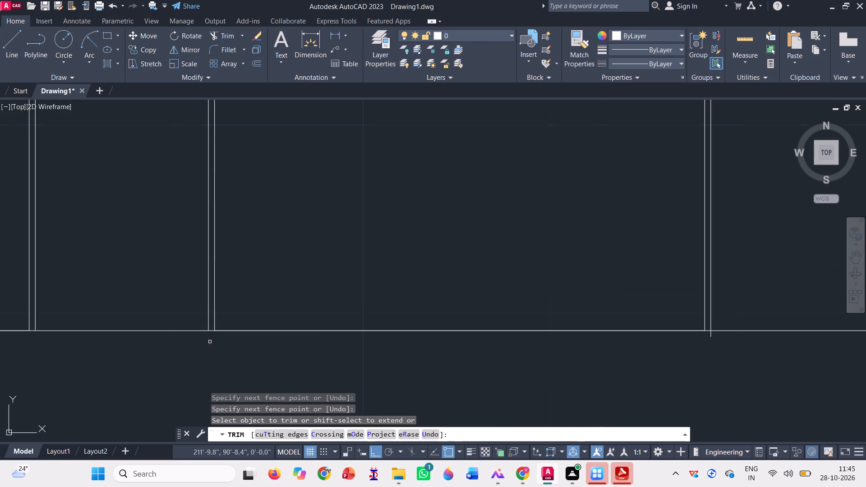
pyautogui.scroll(3, 709, 336)
pyautogui.click(723, 331)
pyautogui.click(682, 331)
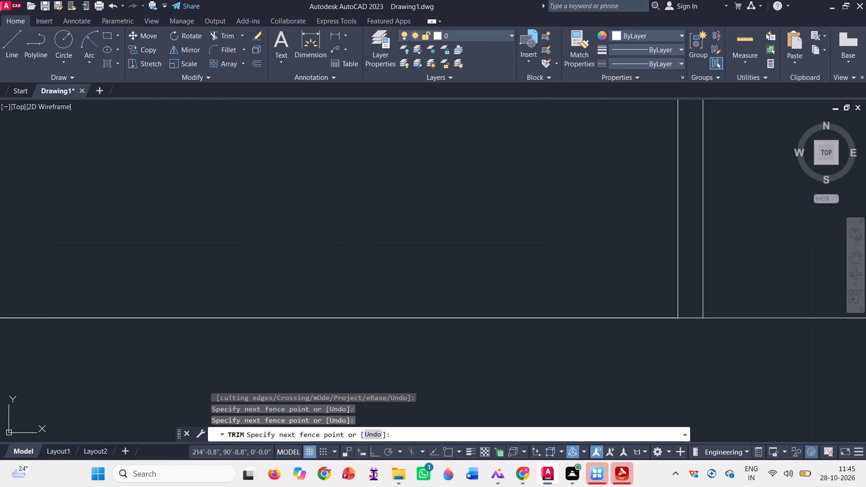
pyautogui.scroll(-6, 575, 338)
pyautogui.press('space')
pyautogui.scroll(-2, 583, 366)
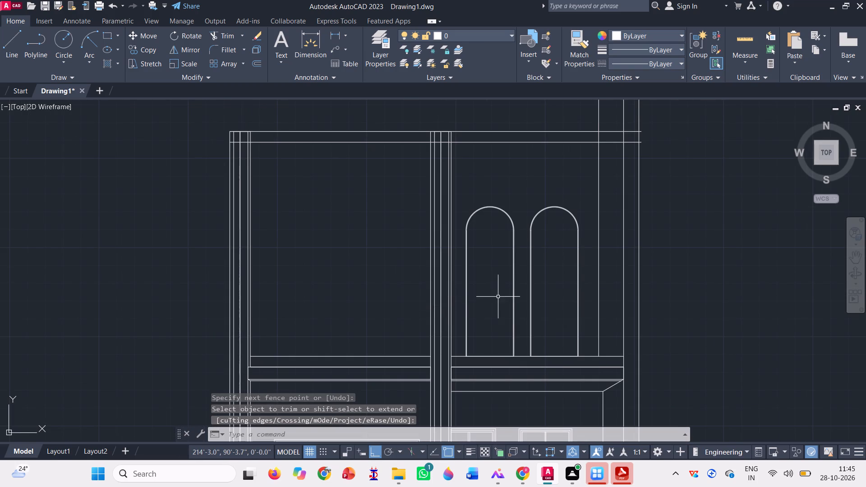
# Draw a horizontal line across the arched window beside the middle strip, between its inner sides and slightly below the curved top.
pyautogui.scroll(1, 549, 216)
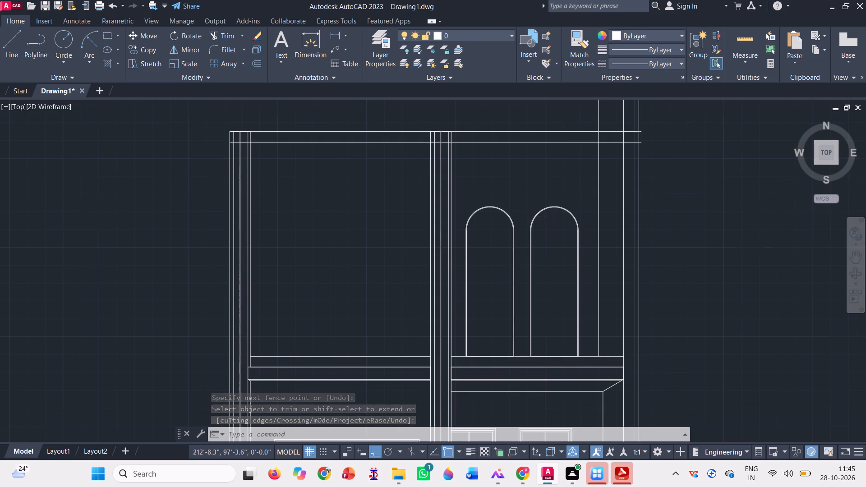
pyautogui.press('l')
pyautogui.press('Return')
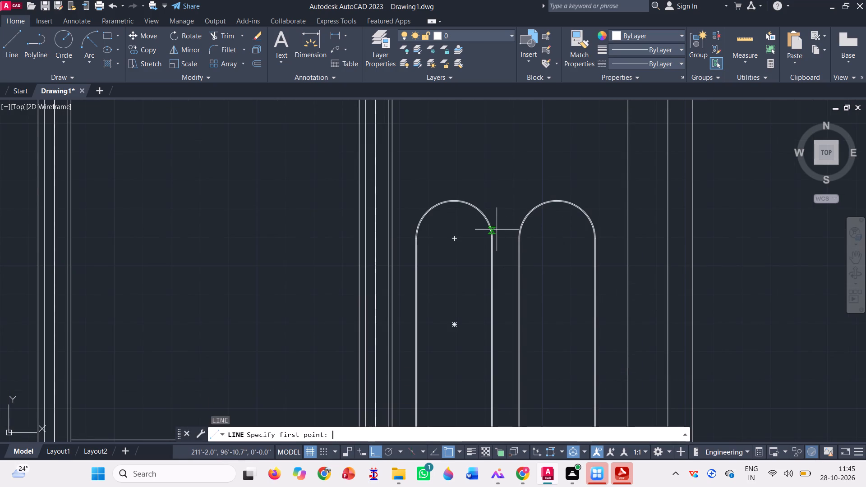
pyautogui.scroll(1, 505, 227)
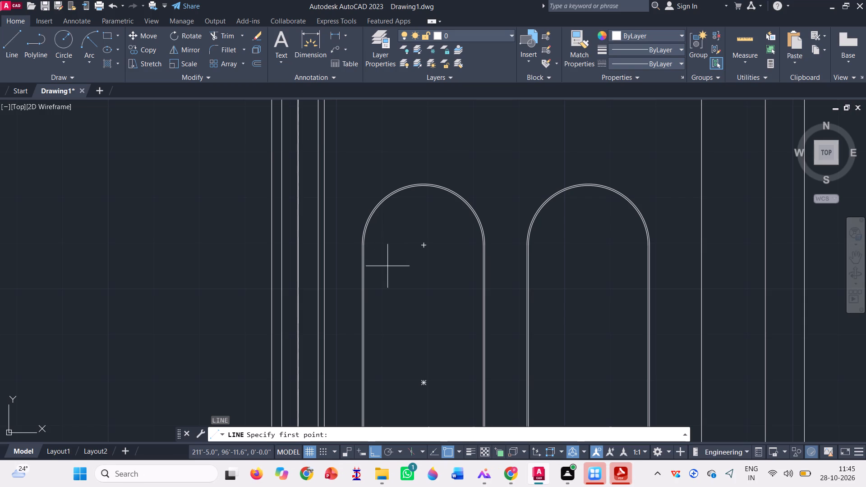
pyautogui.scroll(2, 366, 286)
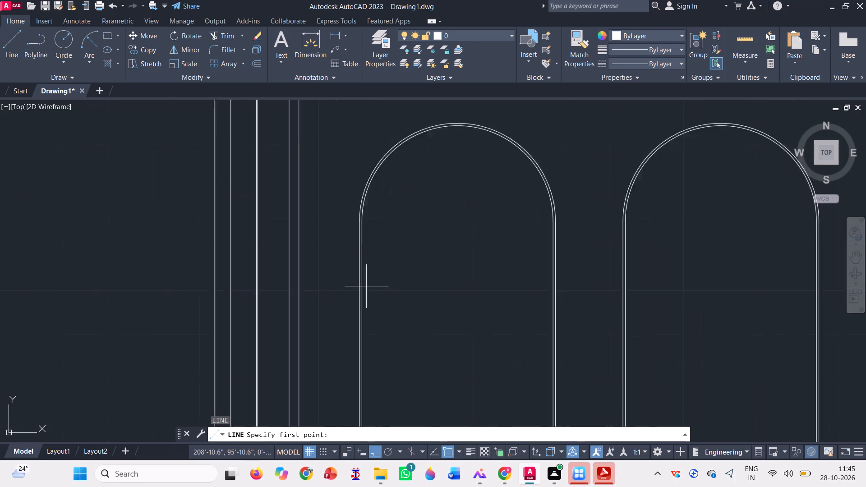
pyautogui.scroll(2, 366, 286)
pyautogui.click(348, 276)
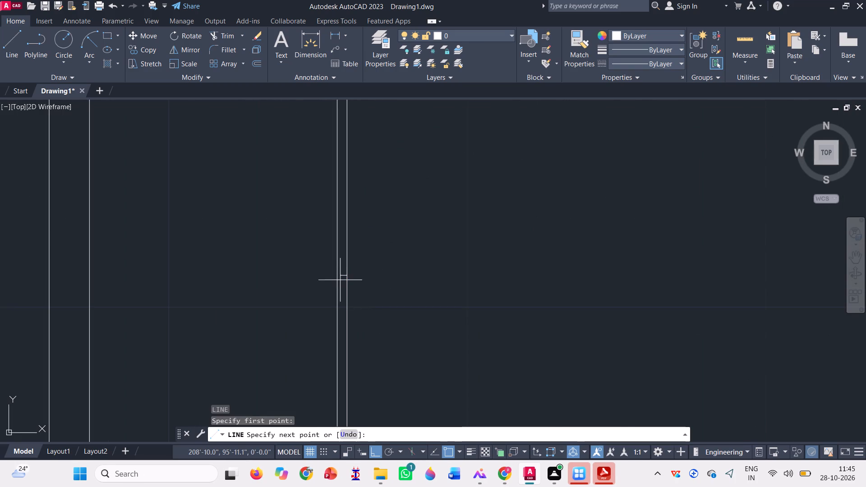
pyautogui.scroll(-2, 305, 269)
pyautogui.click(627, 272)
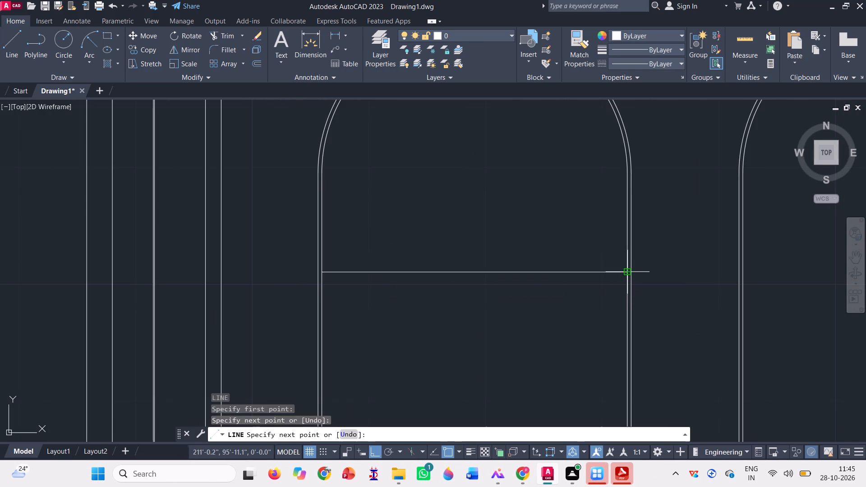
pyautogui.scroll(-3, 375, 232)
pyautogui.press('space')
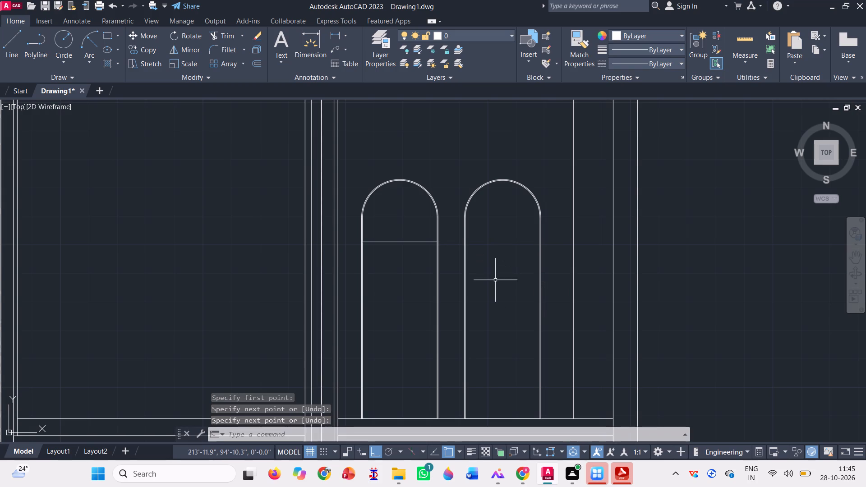
# Place a horizontal construction line through the first window's crossbar so it spans both arched windows.
pyautogui.scroll(-2, 450, 248)
pyautogui.write('xl')
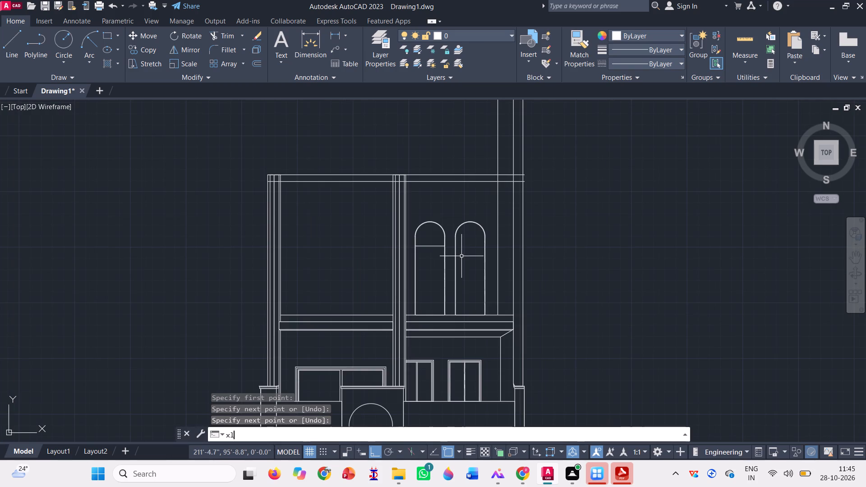
pyautogui.press('Return')
pyautogui.scroll(3, 412, 224)
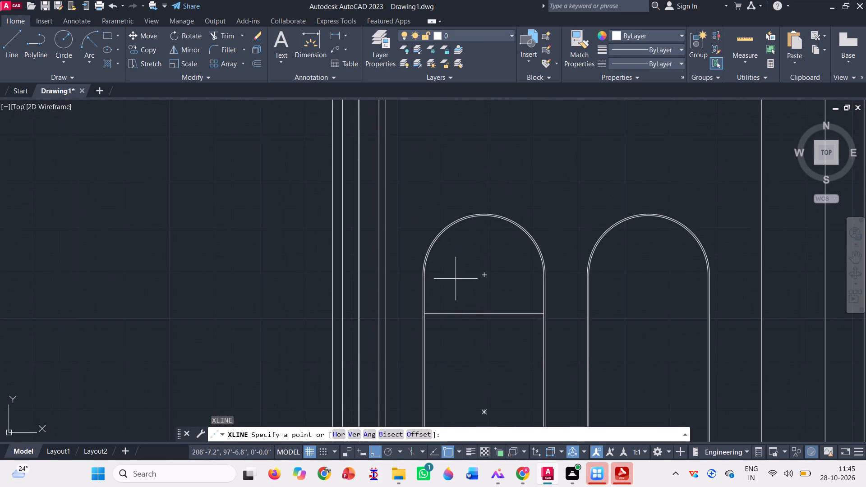
pyautogui.click(453, 314)
pyautogui.scroll(-1, 314, 309)
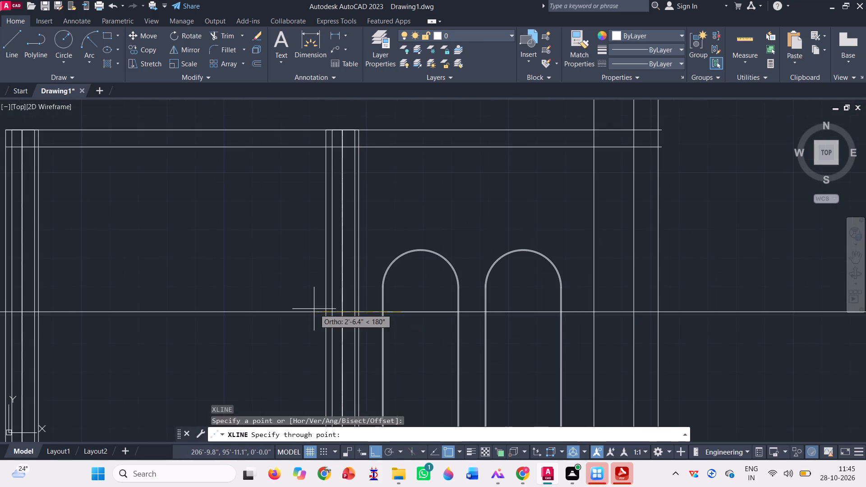
pyautogui.click(265, 300)
pyautogui.scroll(-2, 282, 278)
pyautogui.press('Escape')
pyautogui.scroll(1, 398, 301)
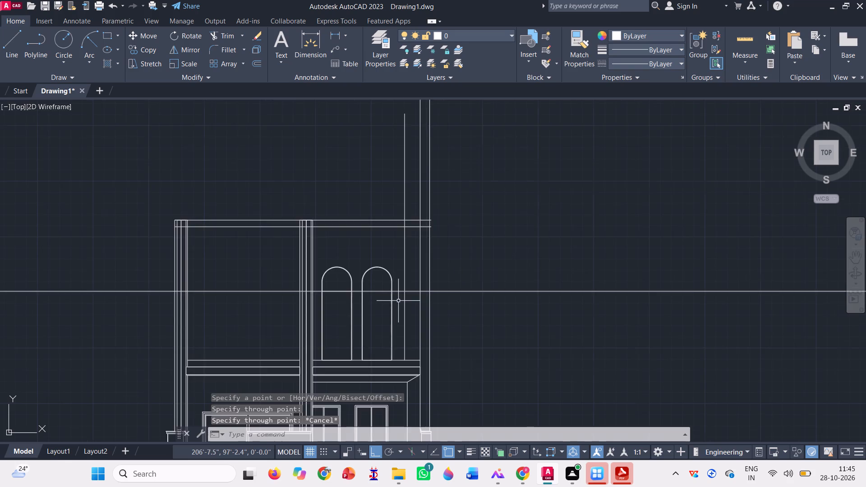
# Draw a matching horizontal line between the second arched window's inner sides along the construction line.
pyautogui.click(14, 43)
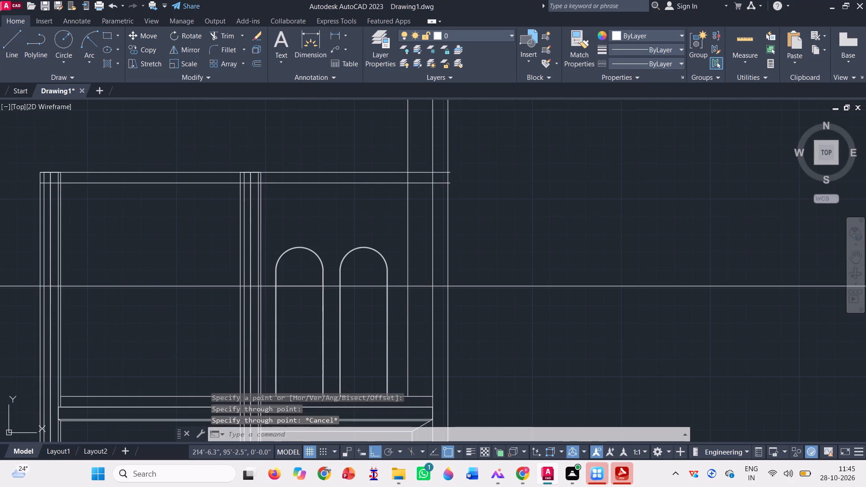
pyautogui.scroll(2, 413, 347)
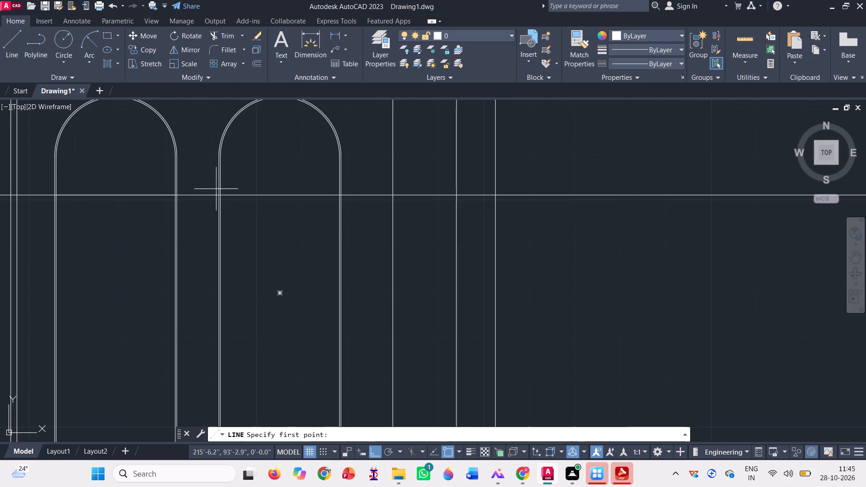
pyautogui.scroll(3, 216, 189)
pyautogui.click(230, 212)
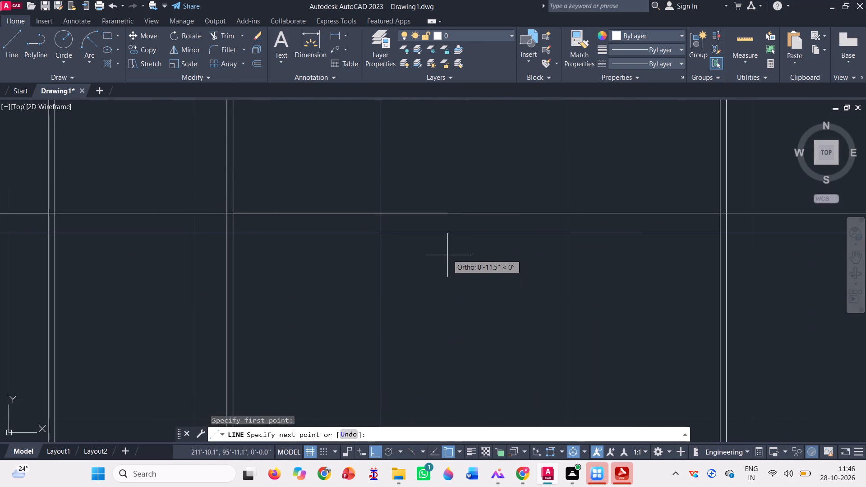
pyautogui.scroll(-1, 447, 262)
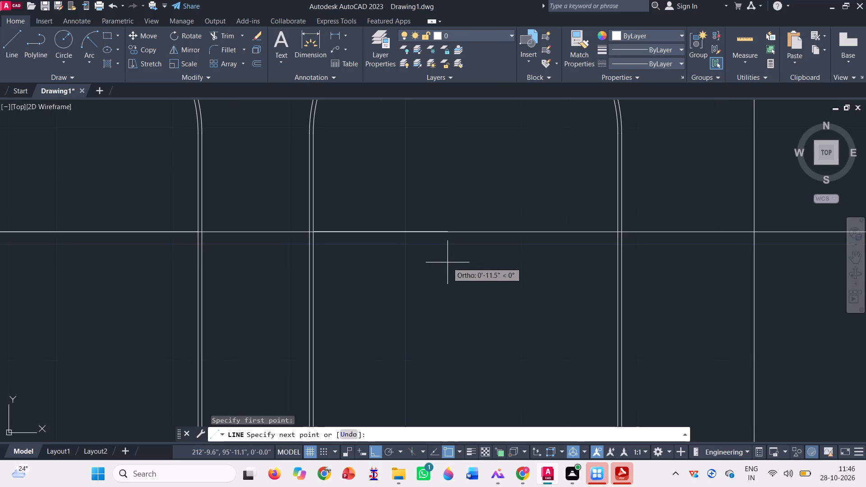
pyautogui.click(617, 229)
pyautogui.scroll(-3, 415, 233)
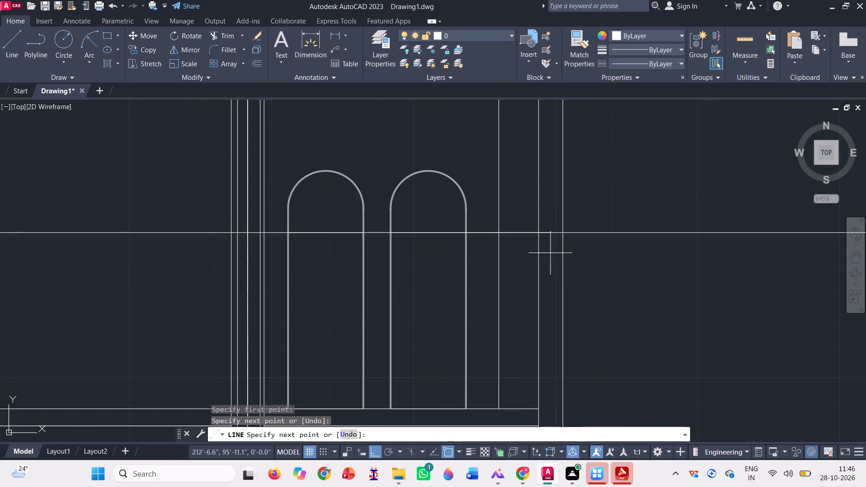
pyautogui.press('Escape')
# Delete the horizontal construction line, keeping the crossbars inside both arched windows.
pyautogui.click(633, 251)
pyautogui.click(556, 204)
pyautogui.press('Escape')
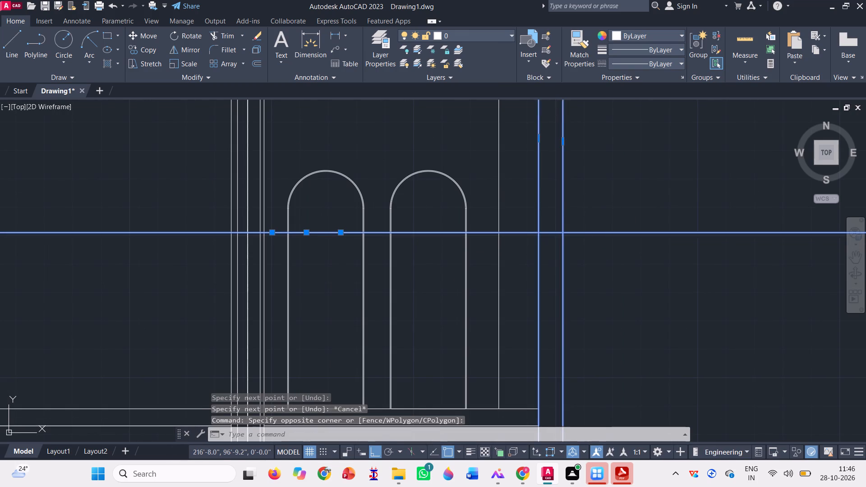
pyautogui.click(700, 239)
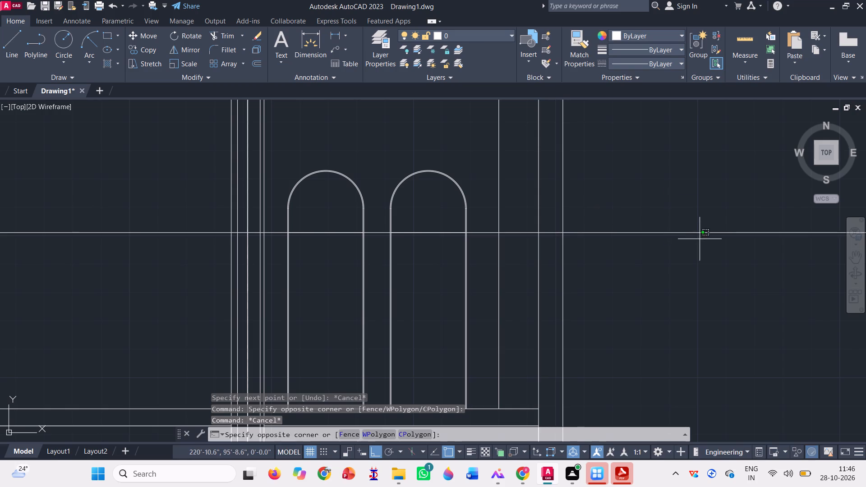
pyautogui.click(665, 201)
pyautogui.press('Delete')
pyautogui.scroll(-1, 617, 252)
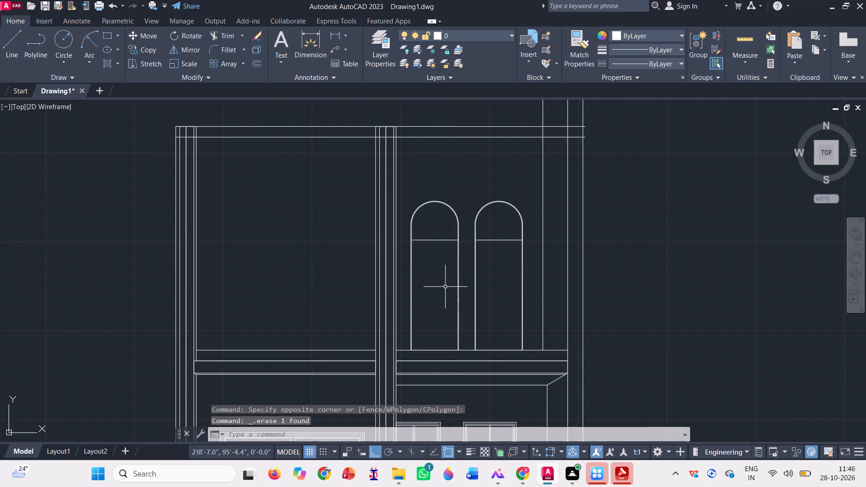
# Draw a rectangle from the first arched window's inner bottom corner beside the middle strip, just over half its width and below the crossbar.
pyautogui.scroll(1, 444, 322)
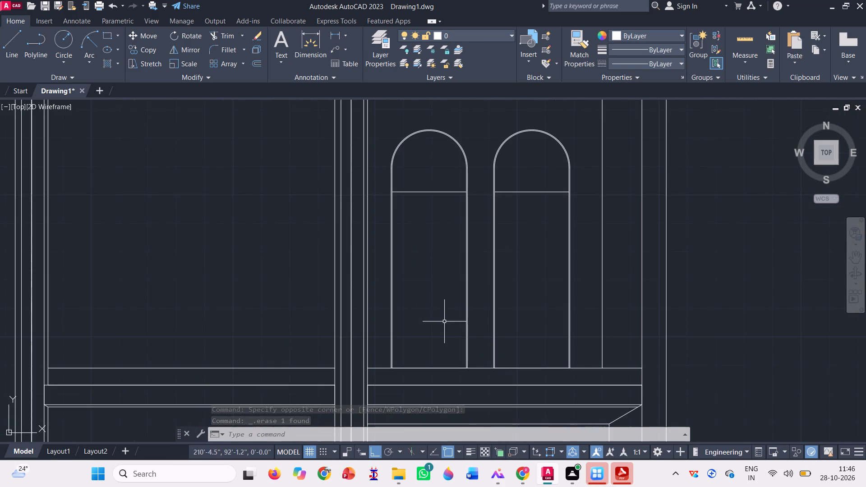
pyautogui.click(107, 37)
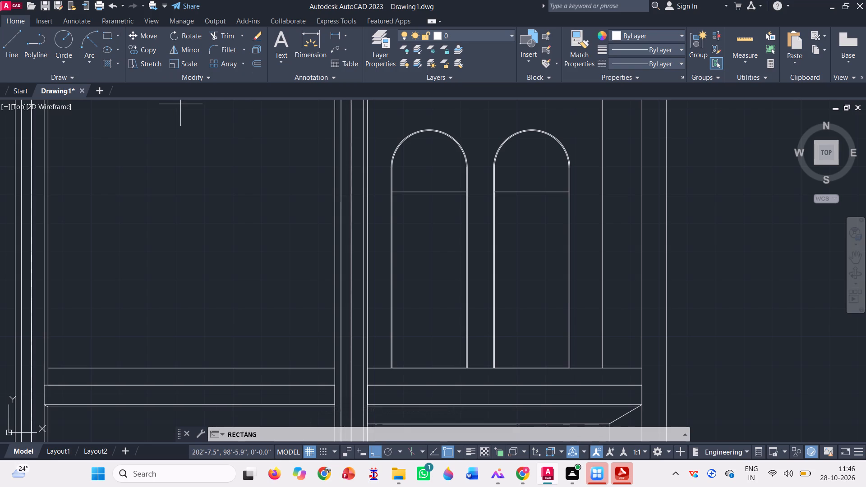
pyautogui.scroll(2, 404, 367)
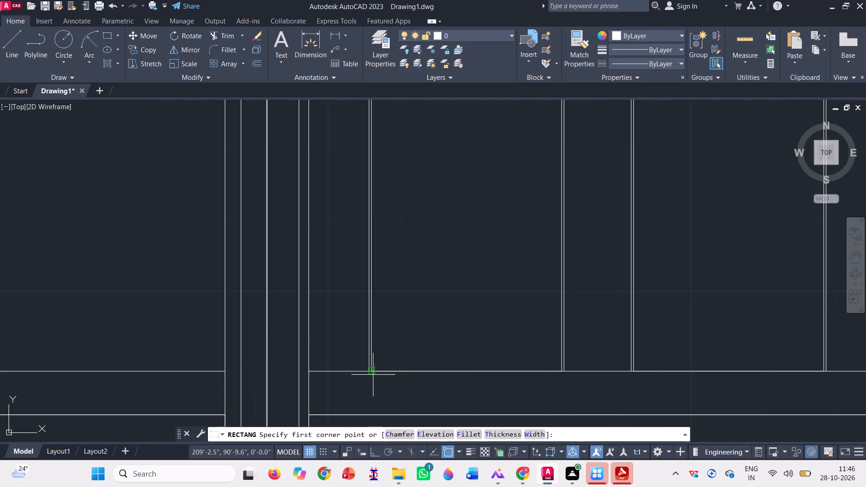
pyautogui.scroll(4, 361, 373)
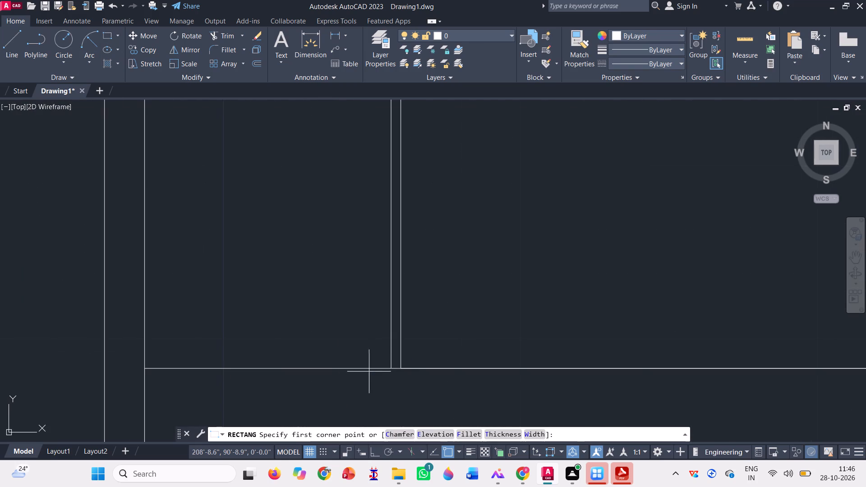
pyautogui.click(404, 368)
pyautogui.scroll(-2, 272, 368)
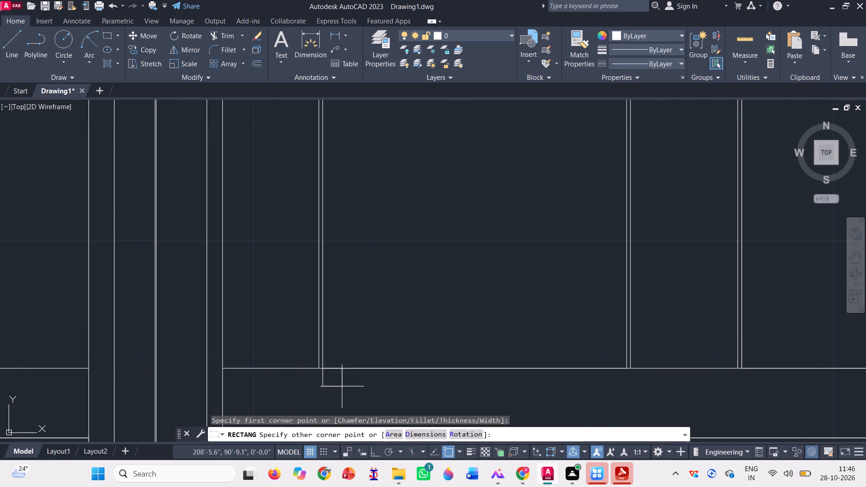
pyautogui.scroll(-1, 376, 395)
pyautogui.scroll(-1, 465, 321)
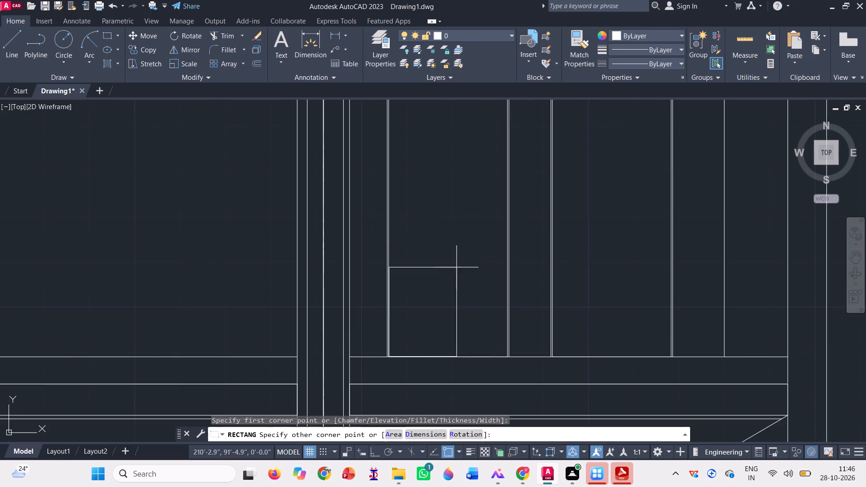
pyautogui.scroll(-1, 445, 248)
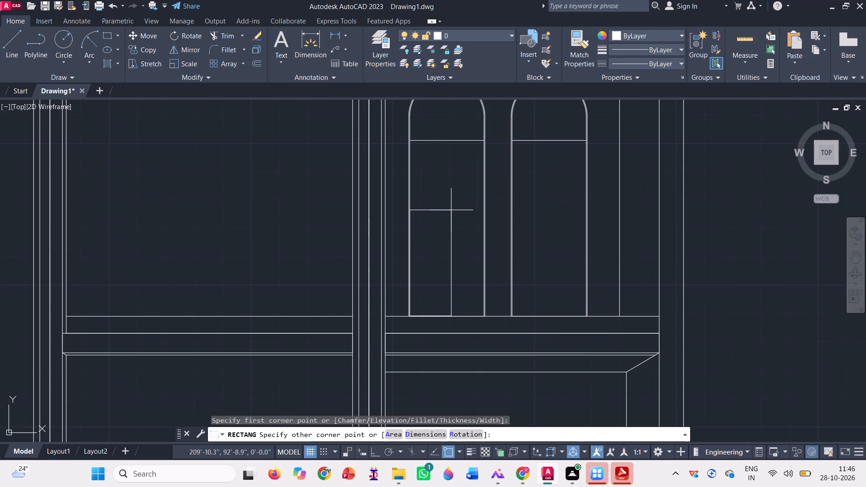
pyautogui.click(453, 211)
# Offset the new rectangle a short distance outward through a freely picked point to form a frame around it.
pyautogui.scroll(1, 463, 230)
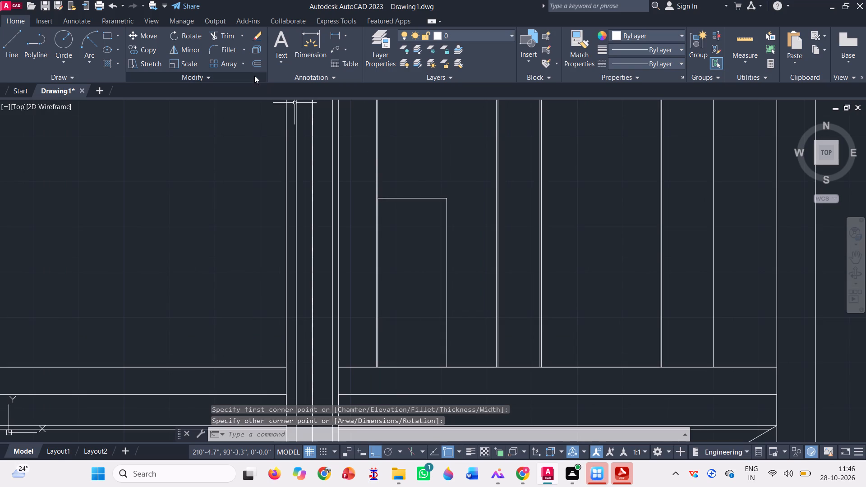
pyautogui.click(255, 58)
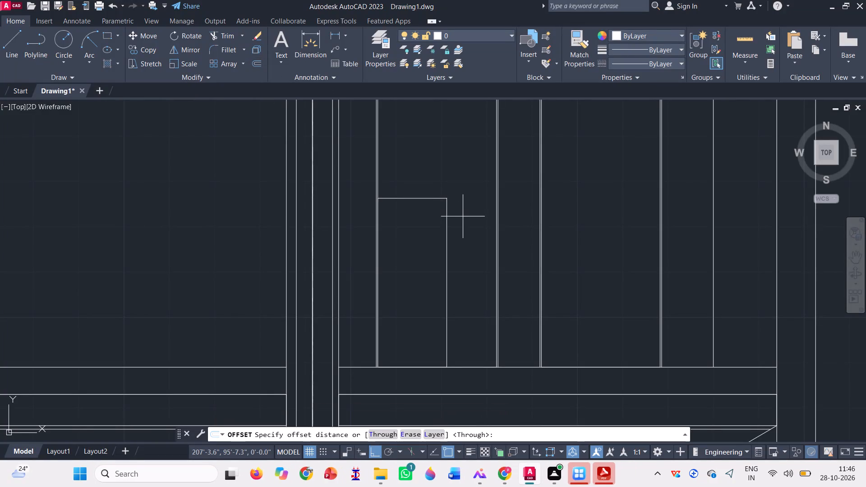
pyautogui.press('space')
pyautogui.scroll(2, 463, 214)
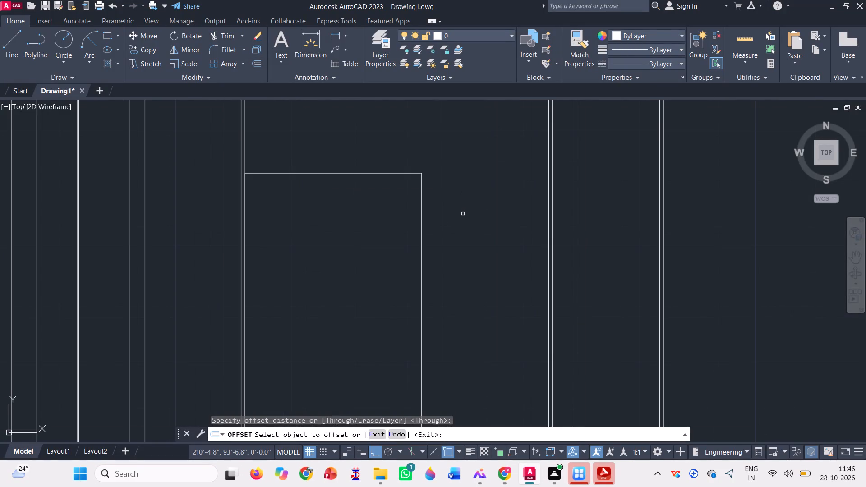
pyautogui.click(422, 213)
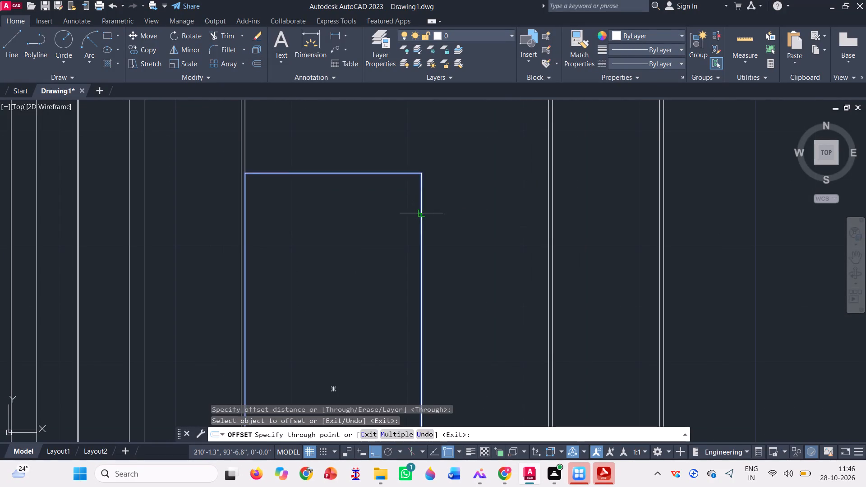
pyautogui.scroll(-1, 430, 213)
pyautogui.click(436, 208)
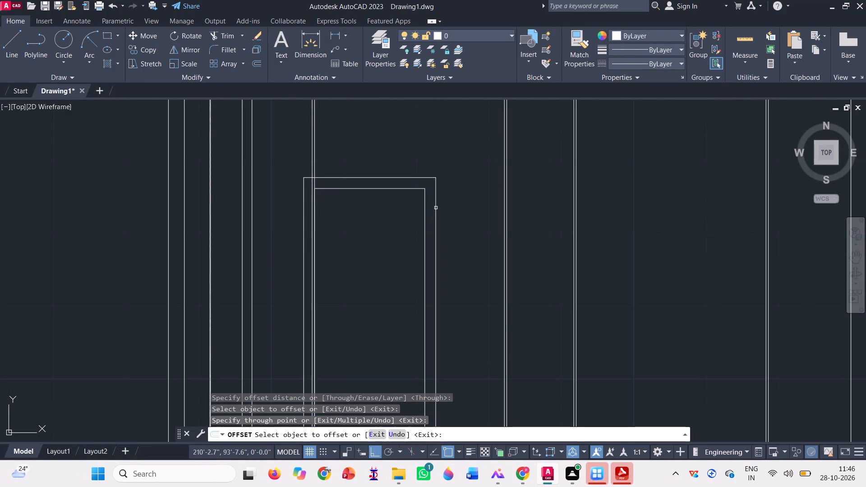
pyautogui.scroll(-2, 382, 232)
pyautogui.press('Escape')
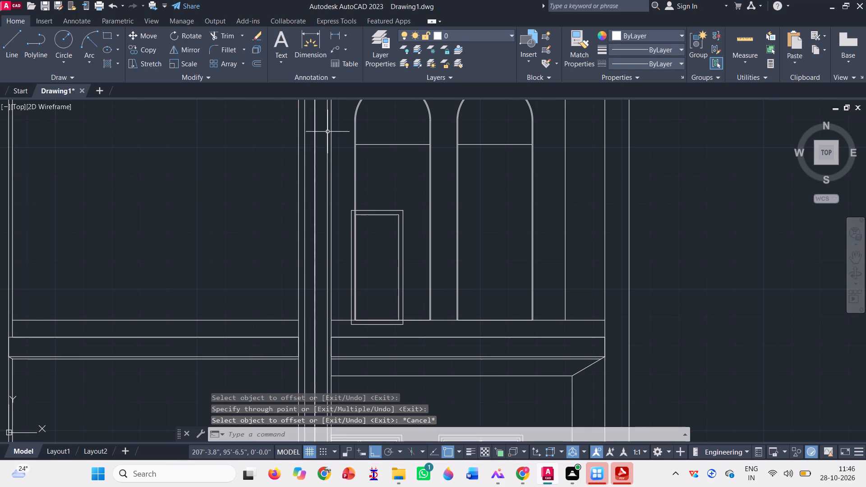
# Trim the outer frame rectangle where it crosses and extends past the arched window's side next to the middle strip.
pyautogui.click(225, 35)
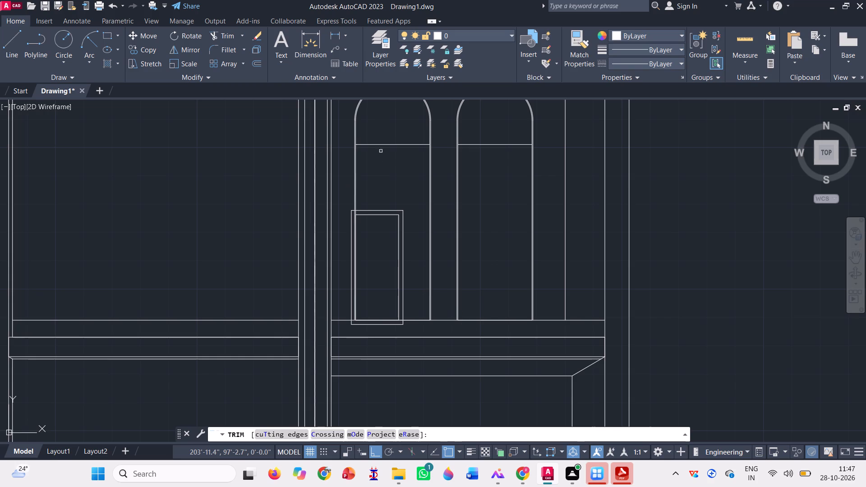
pyautogui.click(234, 36)
pyautogui.scroll(2, 367, 247)
pyautogui.scroll(3, 341, 139)
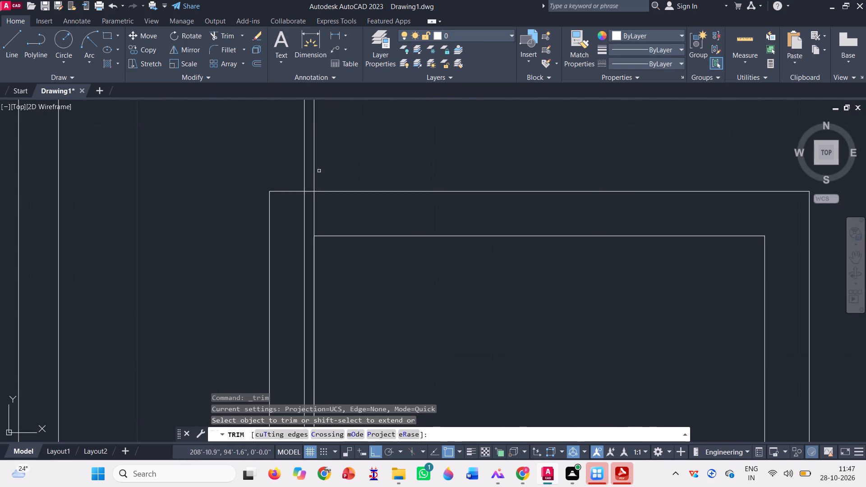
pyautogui.scroll(4, 306, 189)
pyautogui.click(328, 168)
pyautogui.click(323, 210)
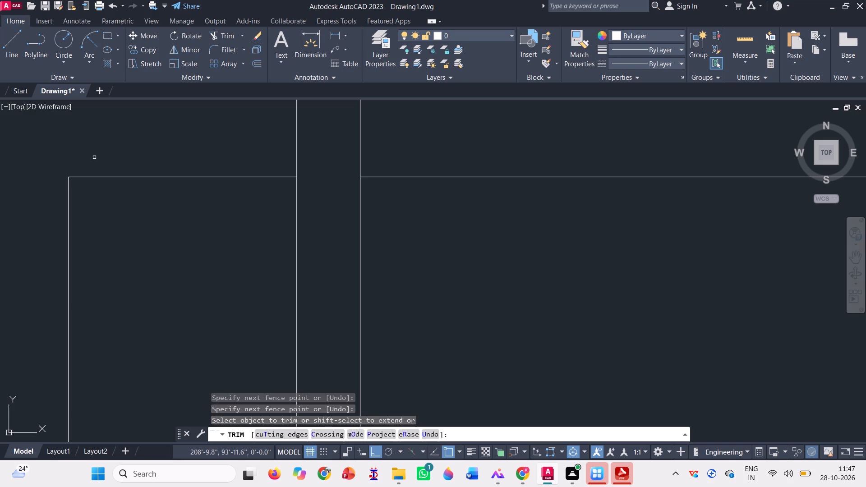
pyautogui.click(94, 157)
pyautogui.click(52, 223)
pyautogui.scroll(-6, 115, 201)
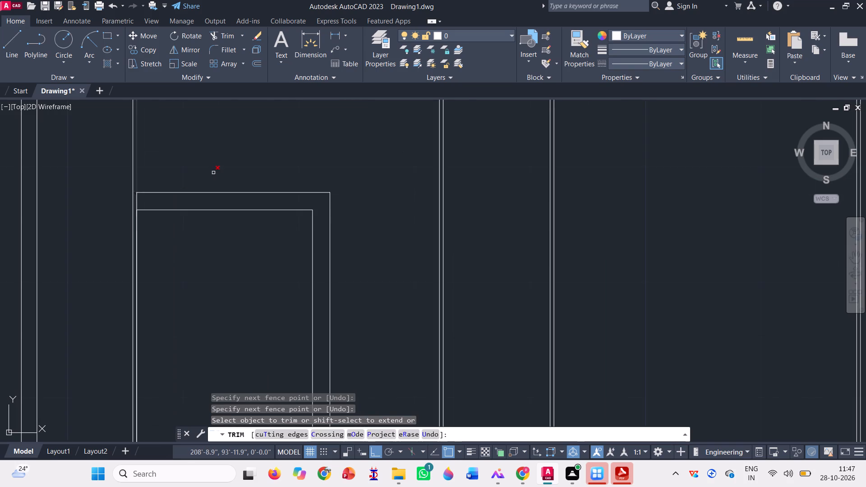
pyautogui.scroll(-2, 216, 170)
# Trim away the outer frame rectangle's remaining pieces below the arched window's base line.
pyautogui.scroll(2, 187, 331)
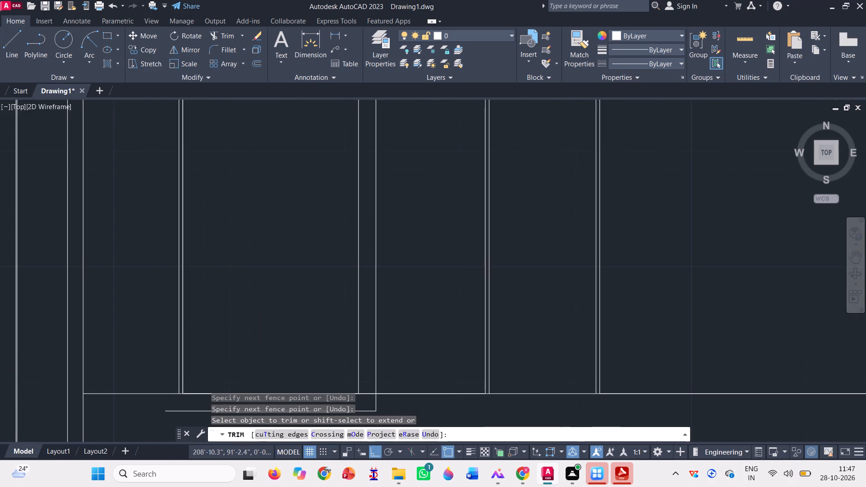
pyautogui.scroll(-2, 272, 253)
pyautogui.scroll(3, 298, 296)
pyautogui.click(354, 363)
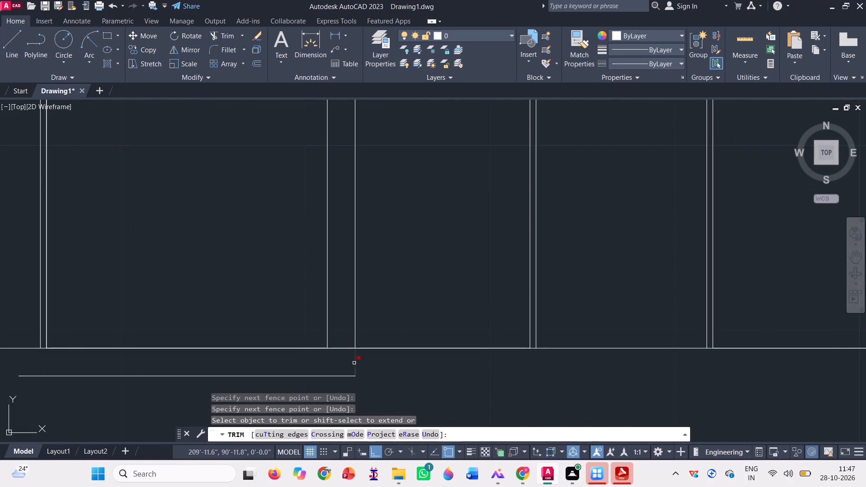
pyautogui.click(343, 376)
pyautogui.scroll(-4, 339, 379)
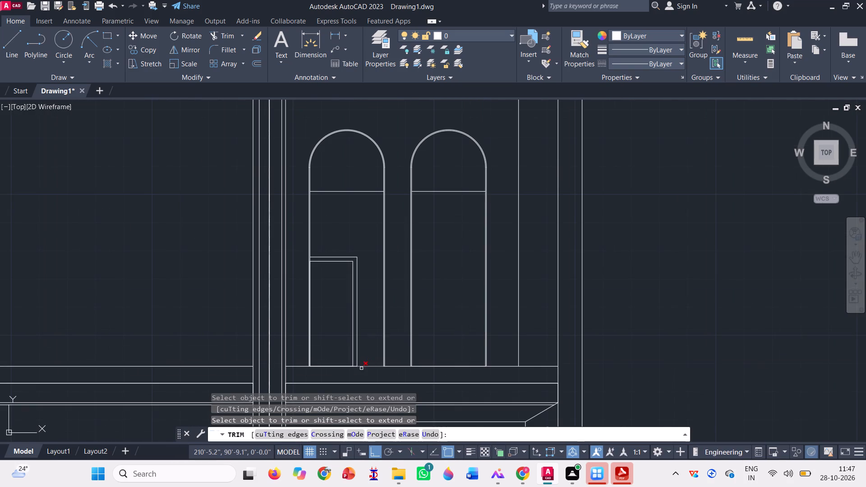
pyautogui.press('Escape')
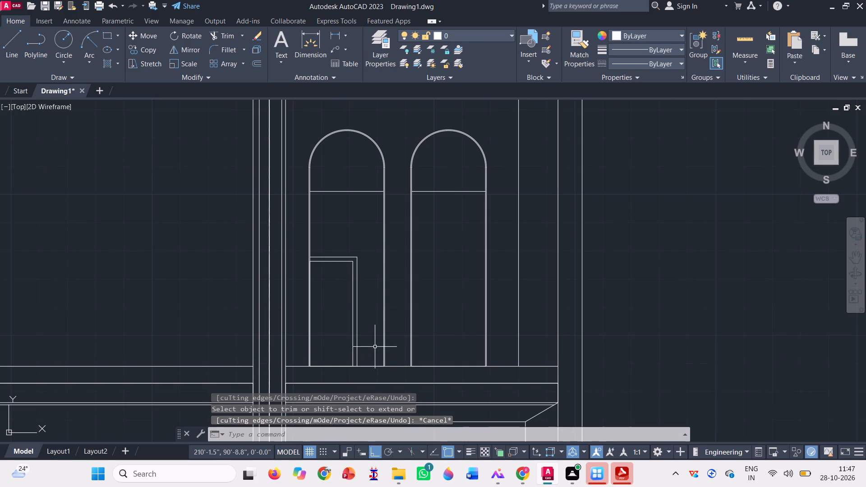
# Draw a very narrow vertical rectangle inside the inner frame as a divider, from its top edge down to the window's base line.
pyautogui.scroll(-1, 439, 378)
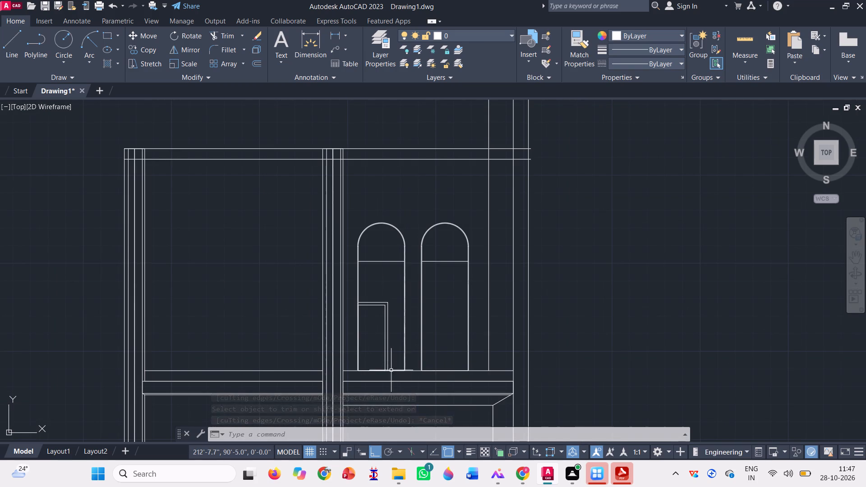
pyautogui.scroll(1, 374, 378)
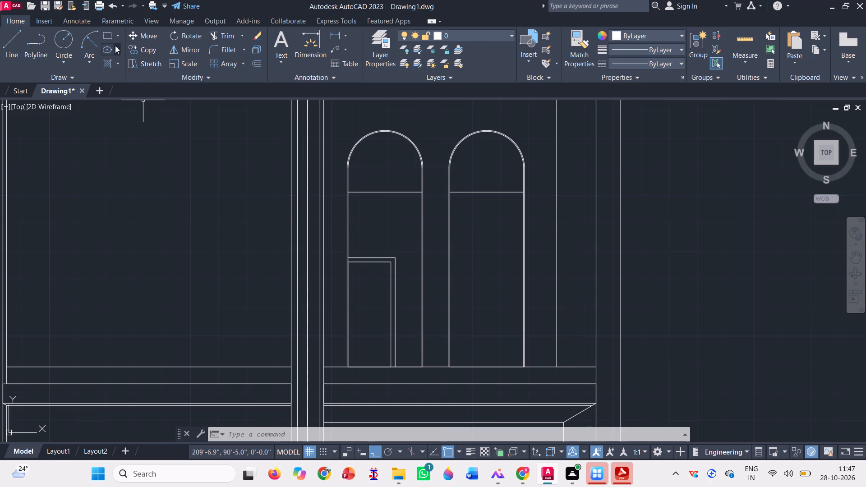
pyautogui.click(104, 34)
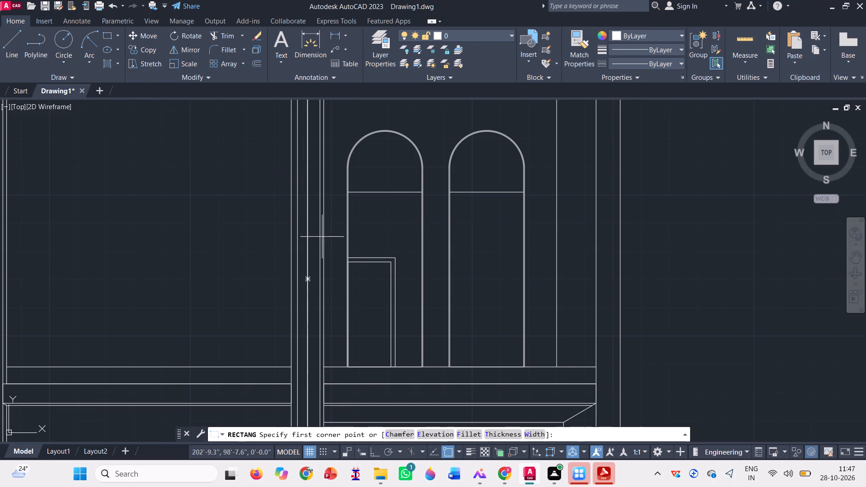
pyautogui.scroll(1, 350, 286)
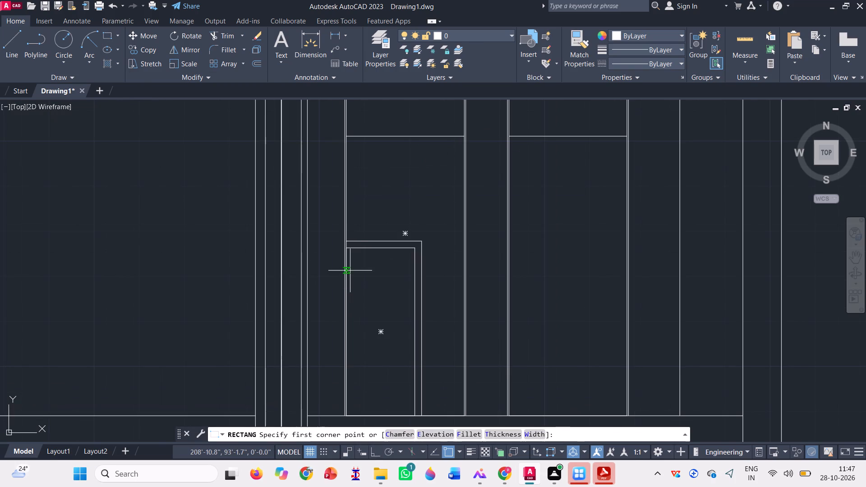
pyautogui.scroll(1, 360, 257)
pyautogui.click(380, 243)
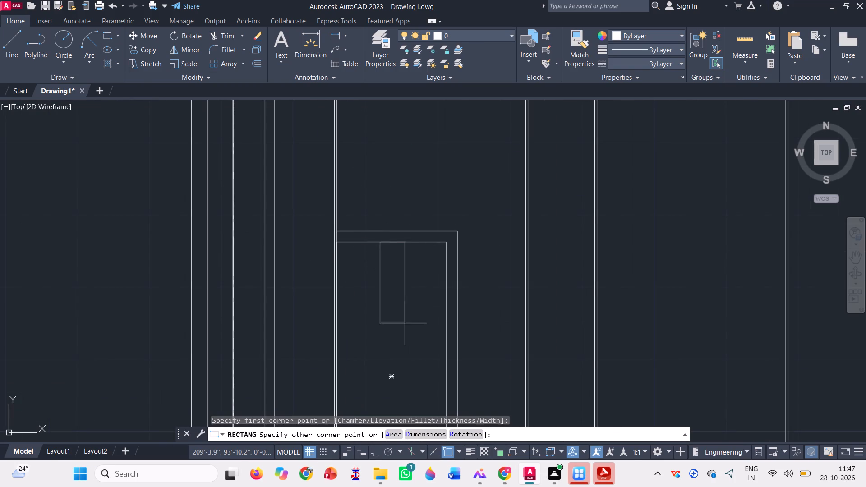
pyautogui.scroll(-1, 392, 227)
pyautogui.scroll(-1, 399, 263)
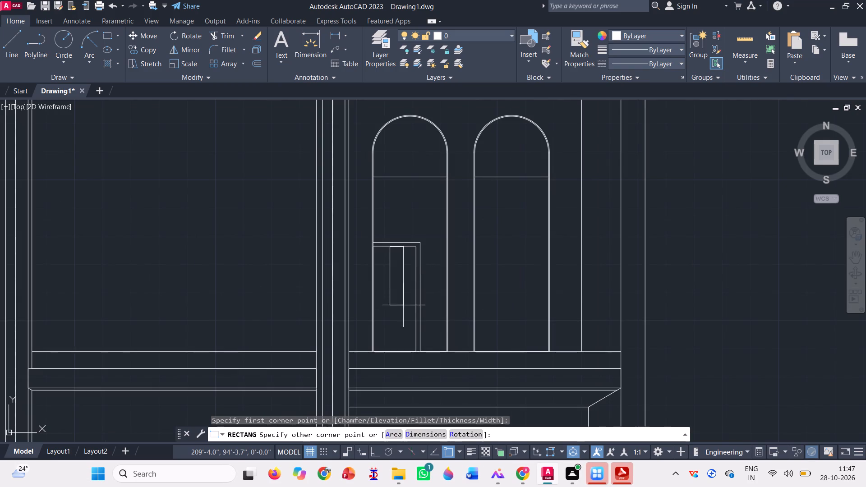
pyautogui.scroll(1, 390, 345)
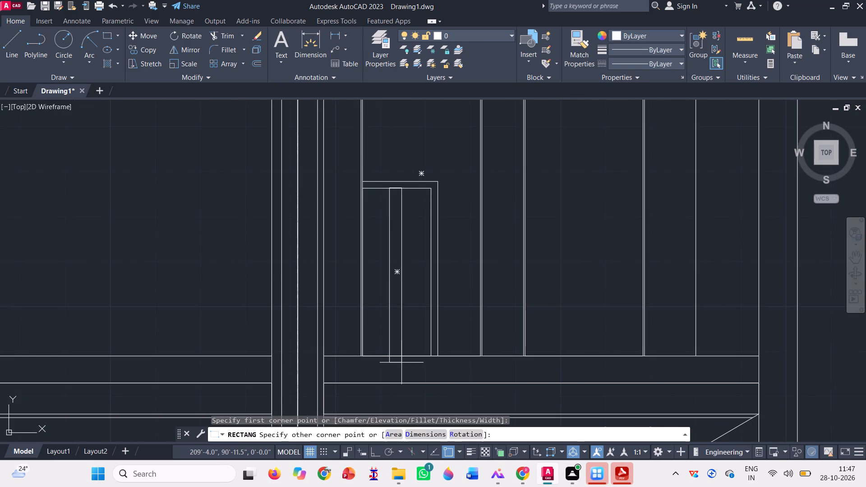
pyautogui.scroll(4, 401, 362)
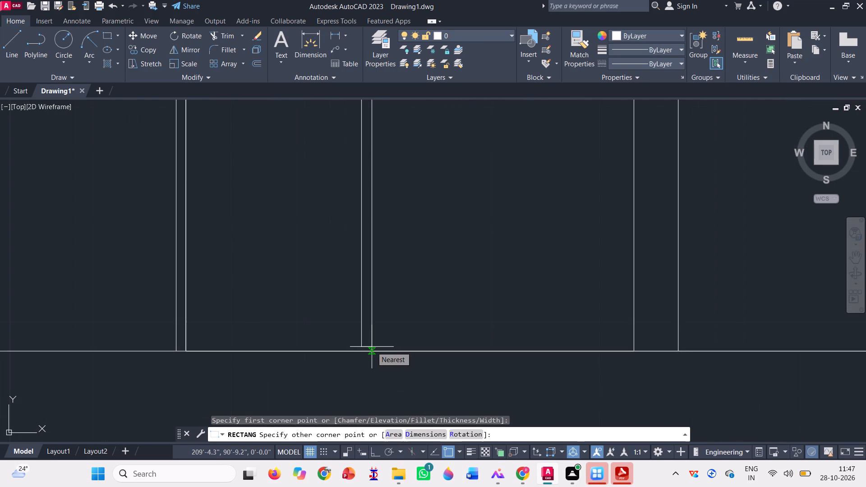
pyautogui.scroll(1, 372, 347)
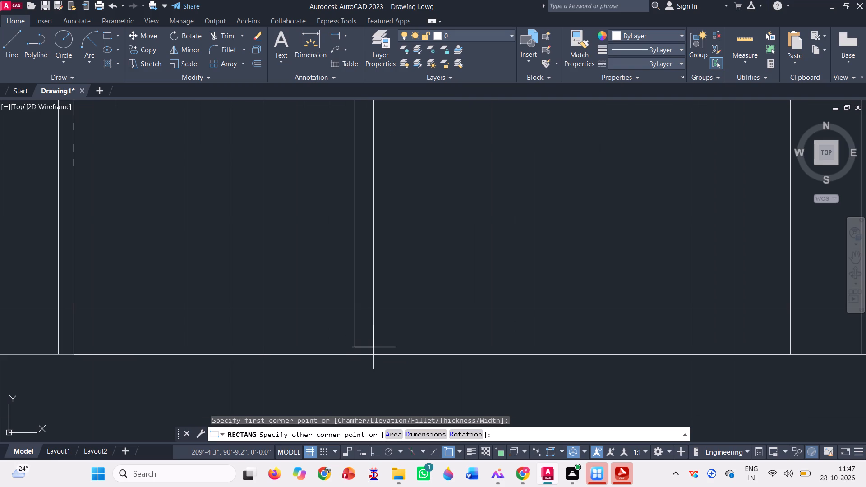
pyautogui.click(365, 357)
pyautogui.scroll(-5, 385, 390)
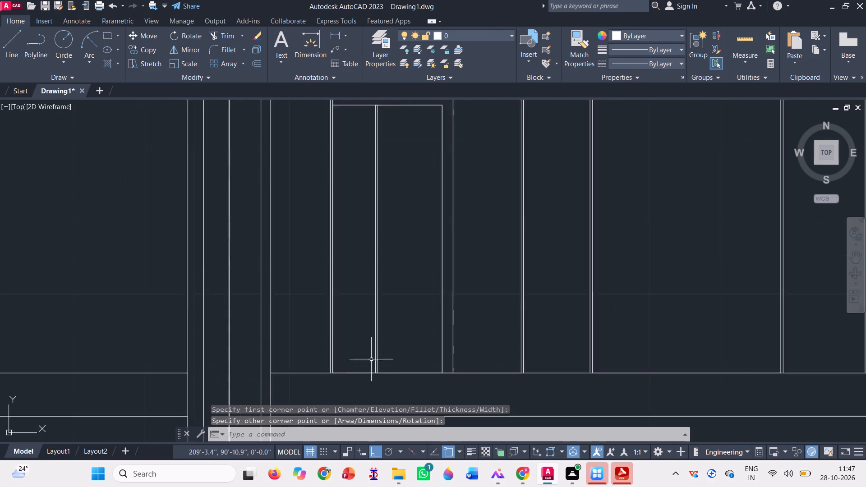
# Trim the inner frame's top edge between the two sides of the narrow divider in the arched window.
pyautogui.click(226, 35)
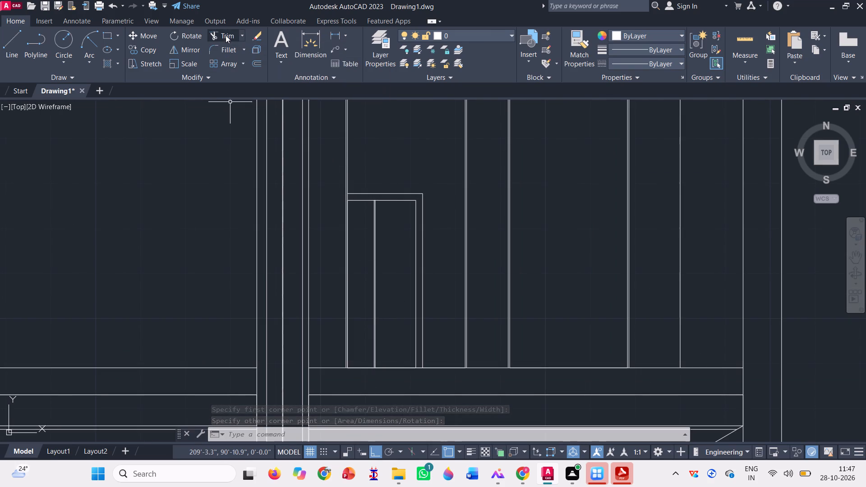
pyautogui.scroll(3, 393, 199)
pyautogui.scroll(4, 327, 193)
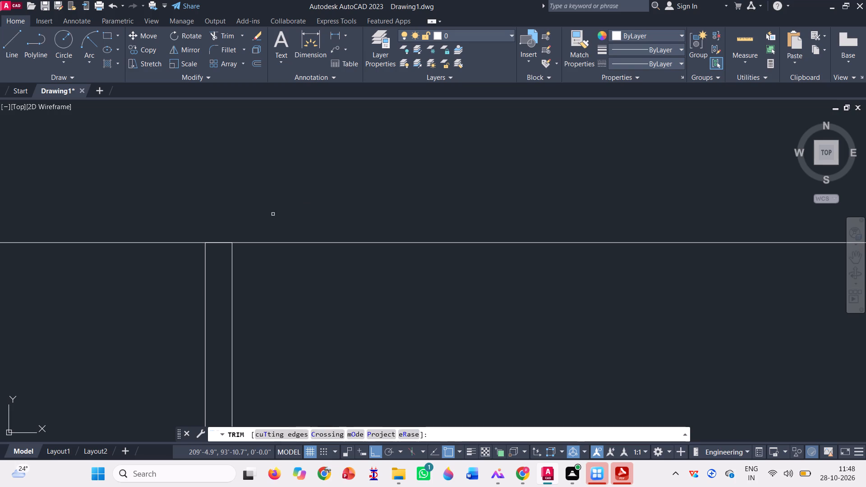
pyautogui.click(223, 245)
pyautogui.click(223, 230)
pyautogui.scroll(-2, 357, 268)
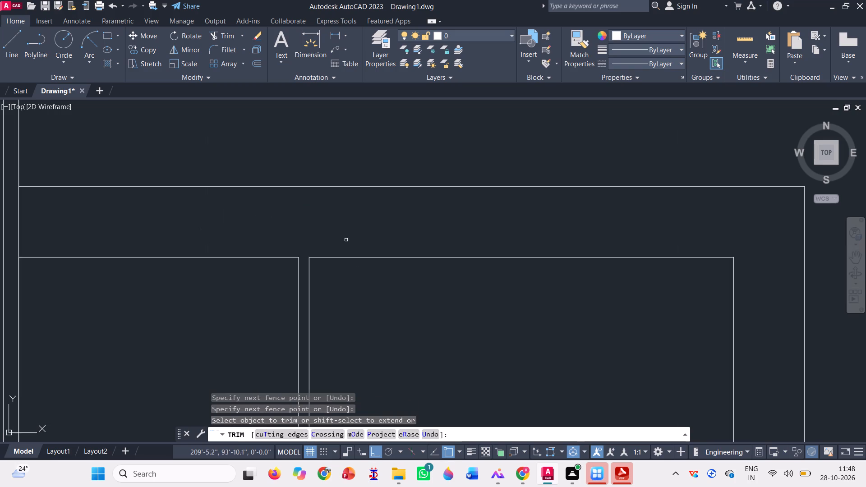
pyautogui.scroll(-2, 346, 239)
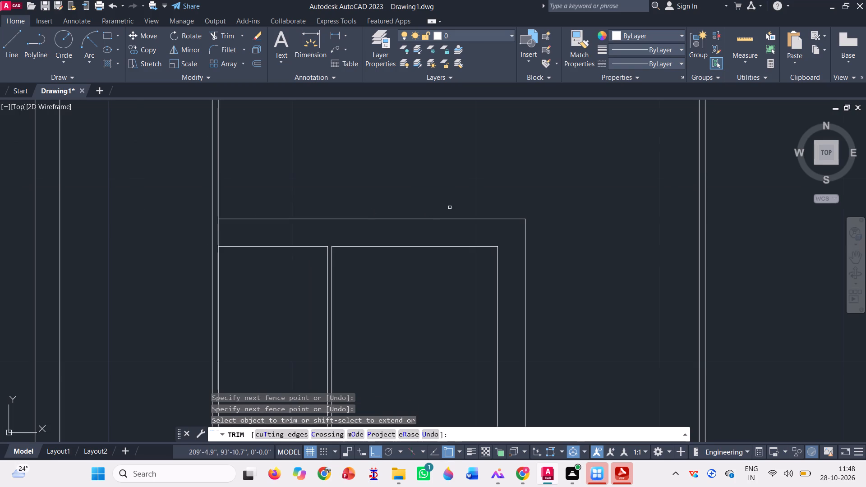
pyautogui.press('Escape')
# Examine the whole elevation, comparing the empty upper-left bay with the arched-window bay beside it.
pyautogui.scroll(-2, 491, 200)
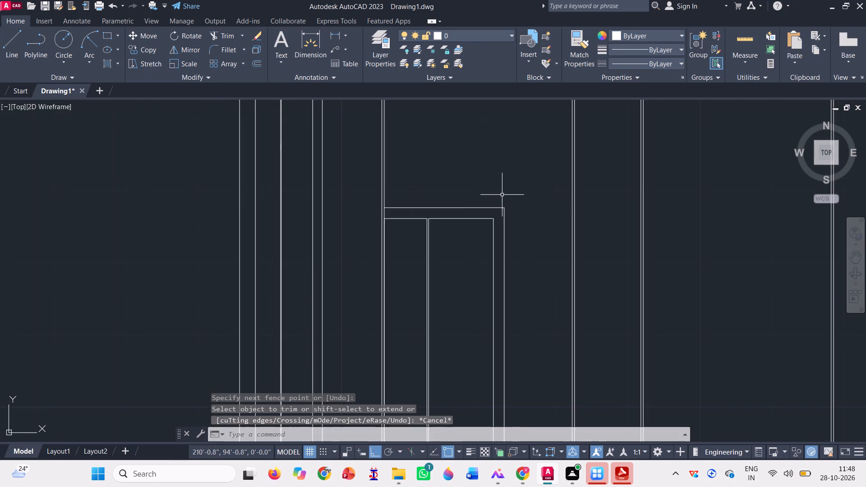
pyautogui.scroll(-2, 506, 192)
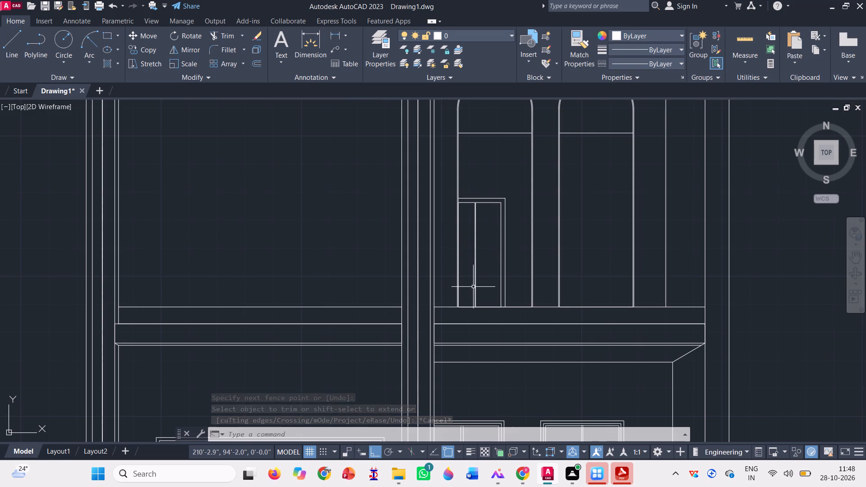
pyautogui.scroll(-1, 473, 287)
pyautogui.scroll(-1, 418, 377)
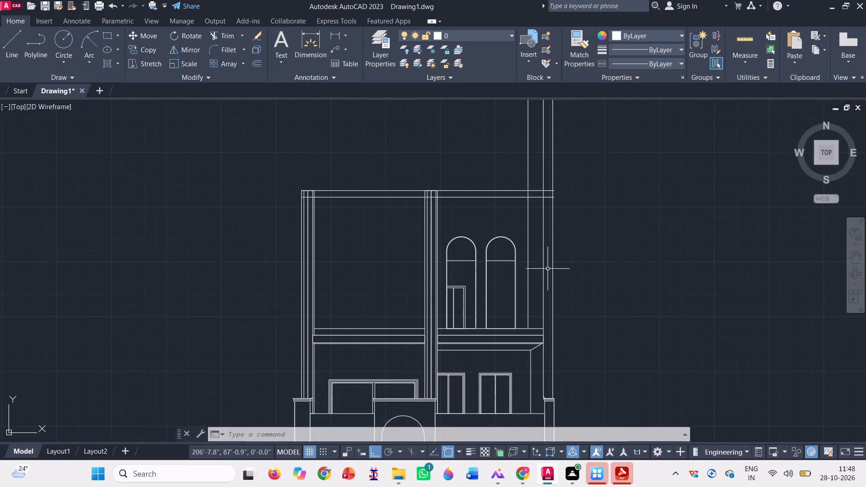
pyautogui.scroll(1, 552, 262)
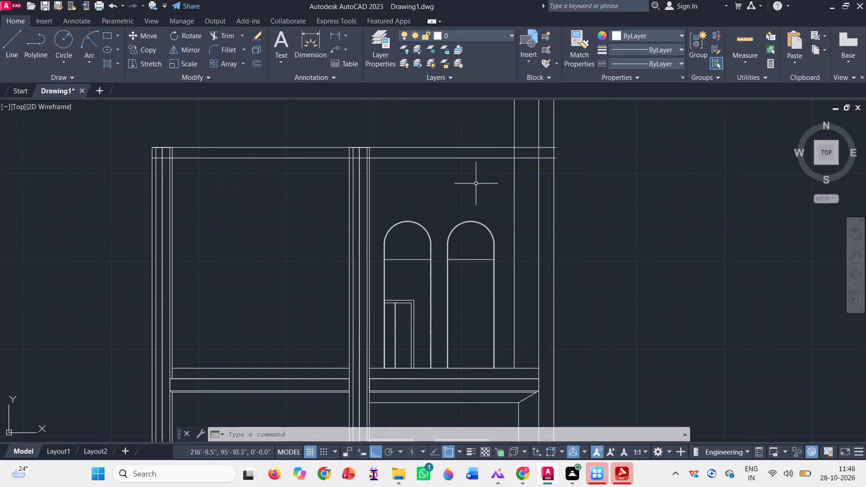
pyautogui.scroll(-1, 468, 192)
pyautogui.scroll(-1, 332, 199)
pyautogui.scroll(1, 364, 212)
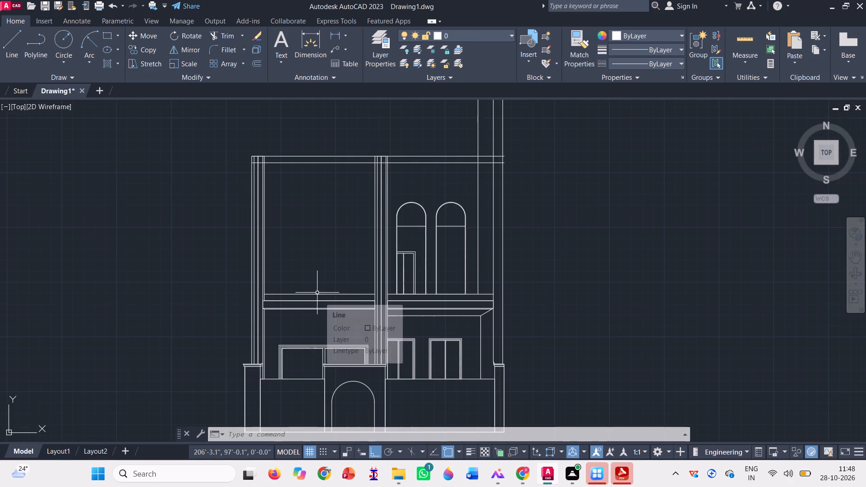
pyautogui.scroll(1, 317, 293)
pyautogui.scroll(-1, 248, 305)
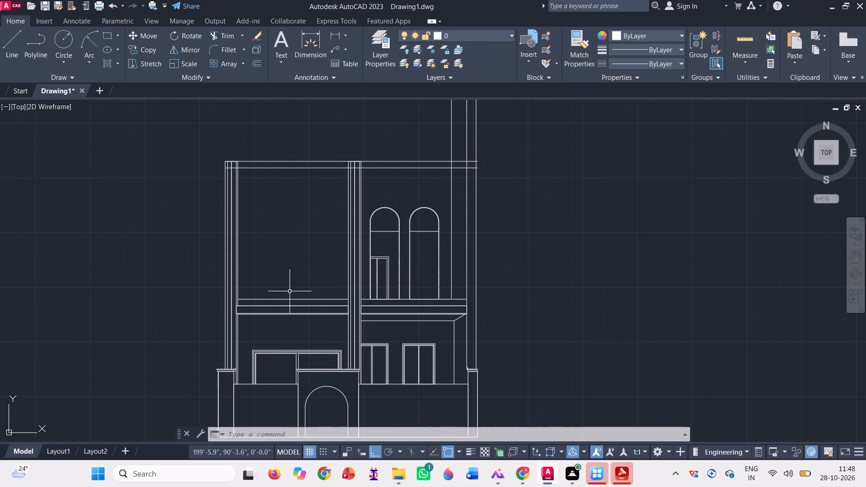
pyautogui.scroll(1, 290, 291)
pyautogui.scroll(-1, 177, 286)
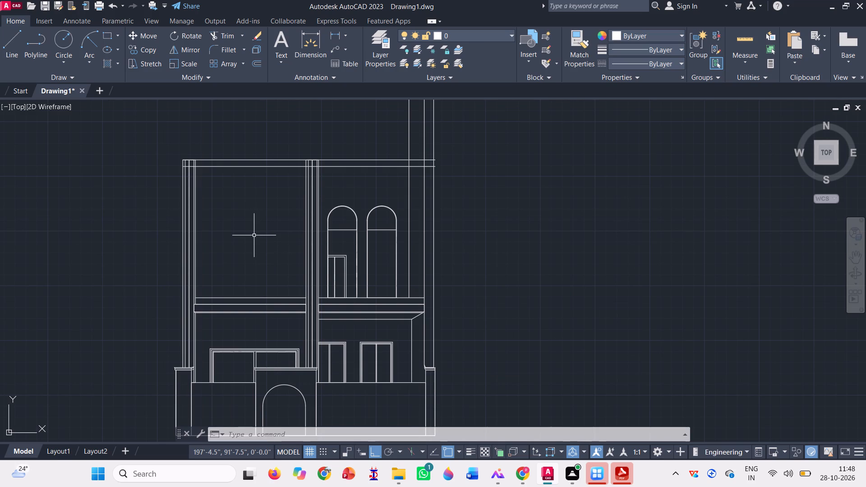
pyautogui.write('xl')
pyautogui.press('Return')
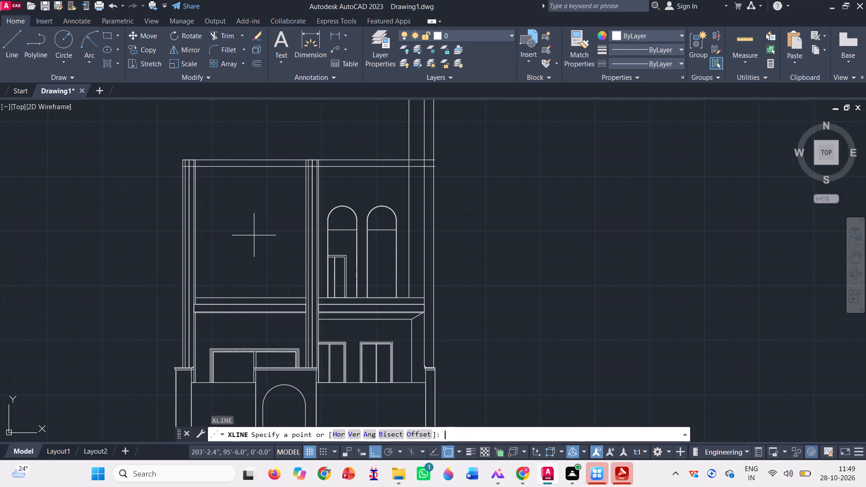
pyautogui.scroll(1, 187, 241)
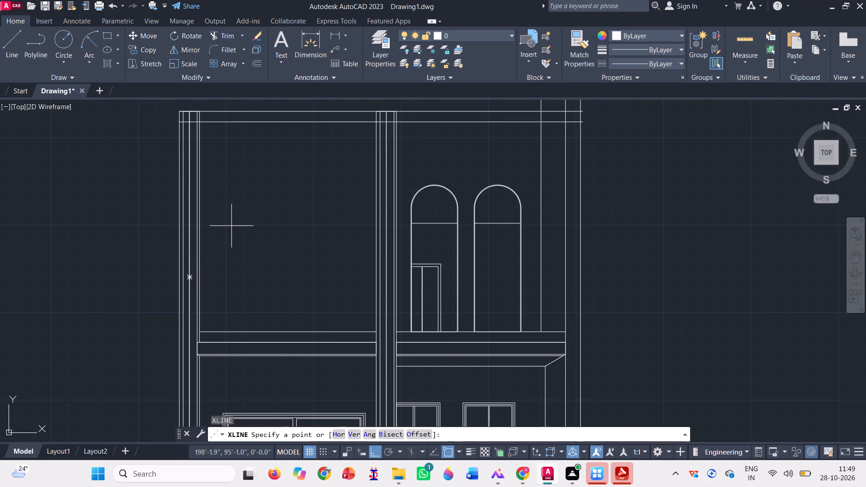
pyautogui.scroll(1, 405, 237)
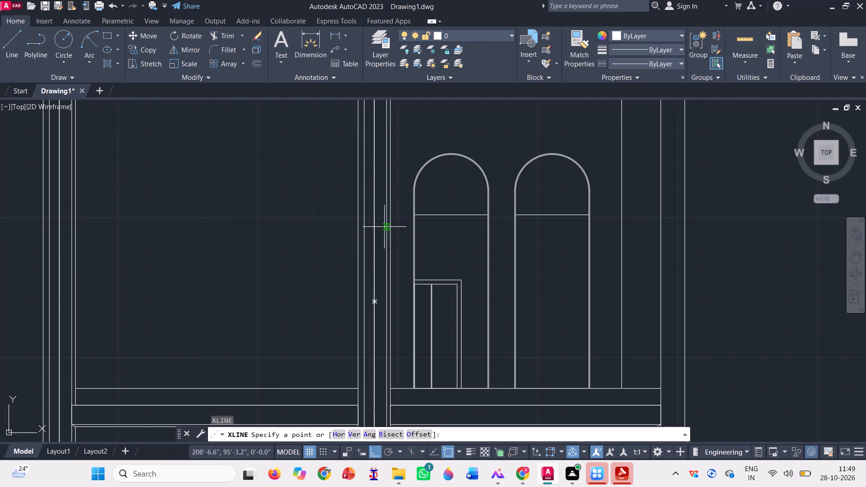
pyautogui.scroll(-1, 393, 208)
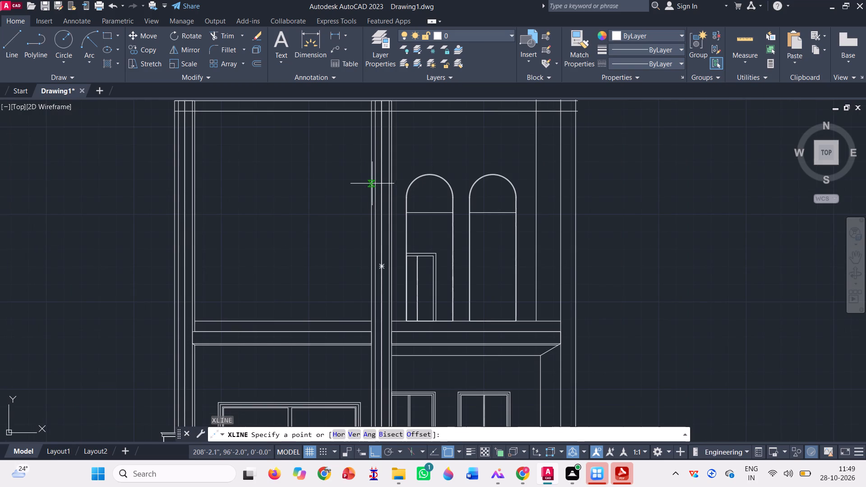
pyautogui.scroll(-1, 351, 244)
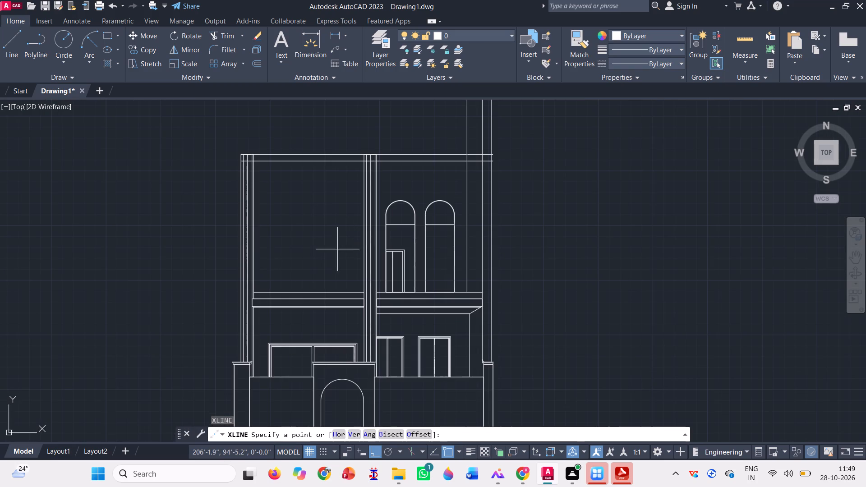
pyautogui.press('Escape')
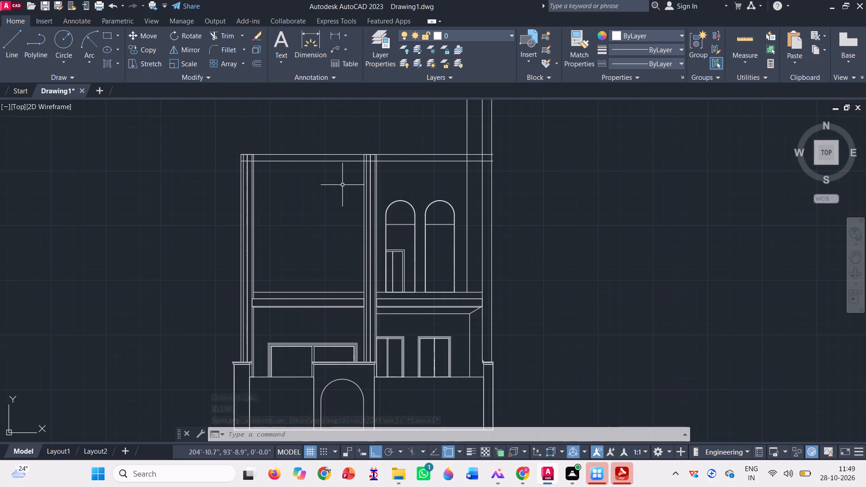
# Draw a circle with a radius of about 3'-9" inside the empty upper-left bay between the two tall strips.
pyautogui.click(68, 40)
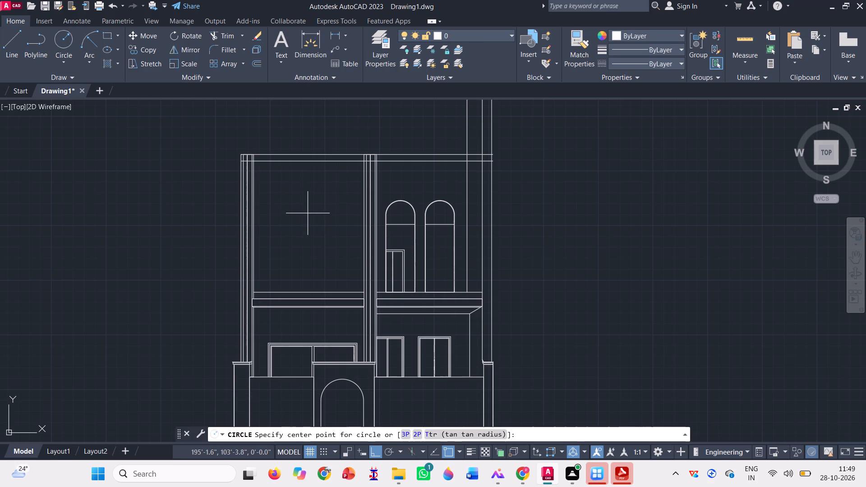
pyautogui.click(304, 213)
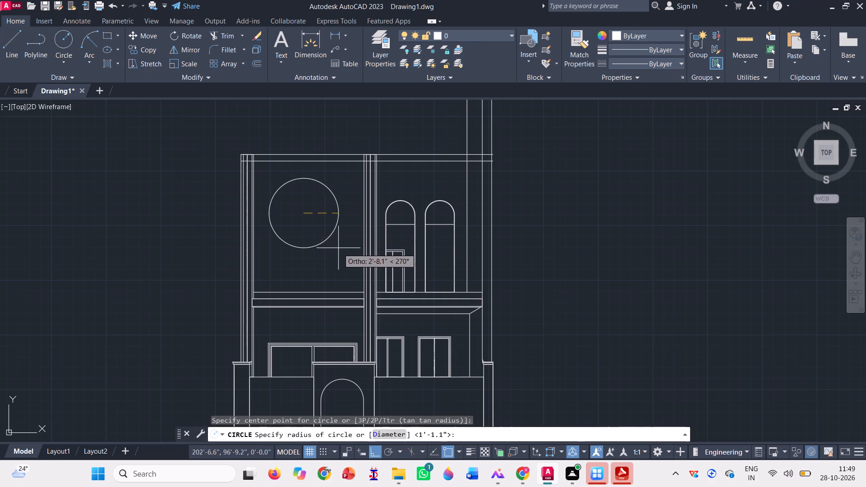
pyautogui.click(353, 212)
# Move the circle by its centre, with Ortho off, slightly down and to the right to centre it between the tall strips.
pyautogui.click(358, 228)
pyautogui.click(344, 213)
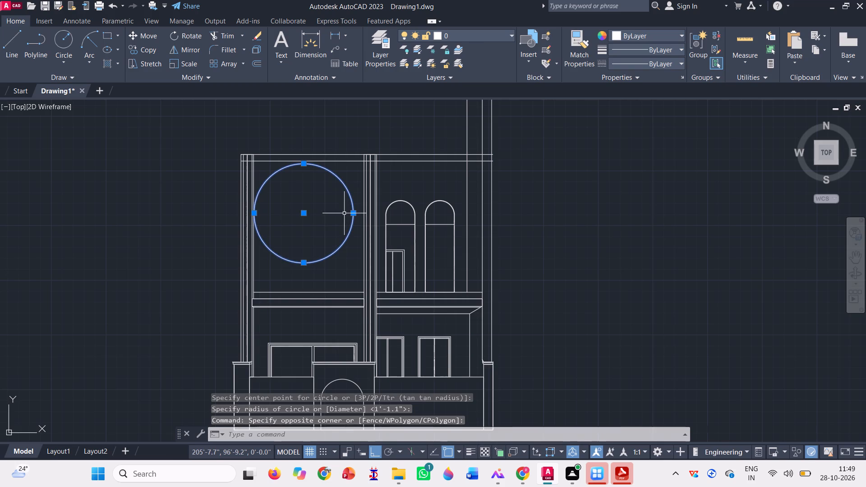
pyautogui.write('m')
pyautogui.press('space')
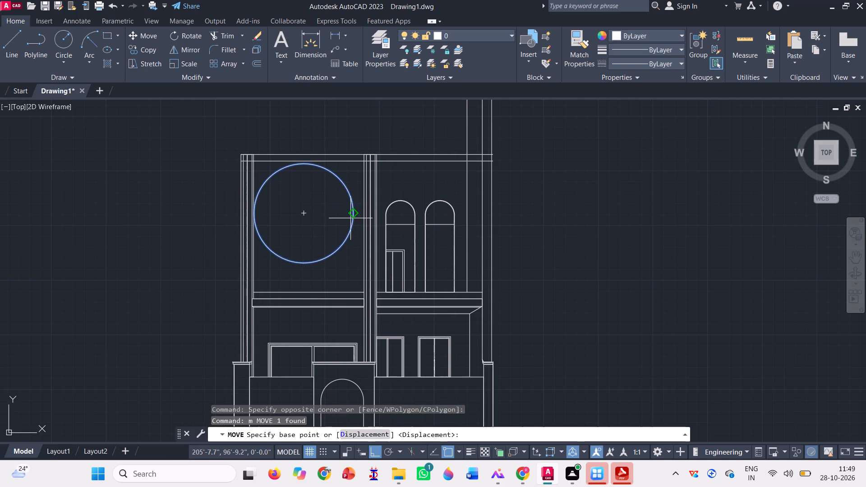
pyautogui.click(302, 213)
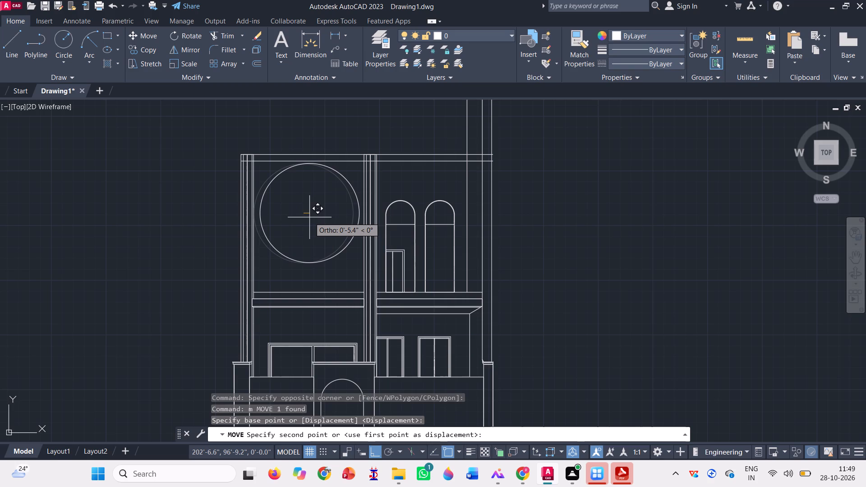
pyautogui.press('F8')
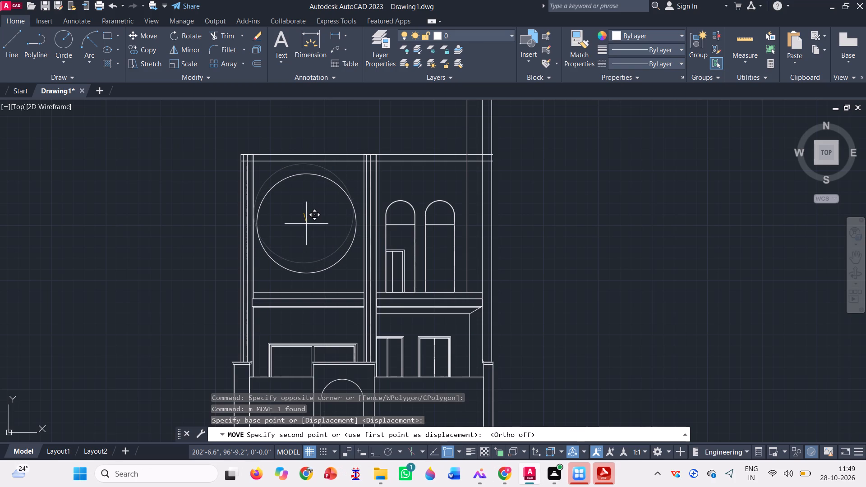
pyautogui.click(308, 220)
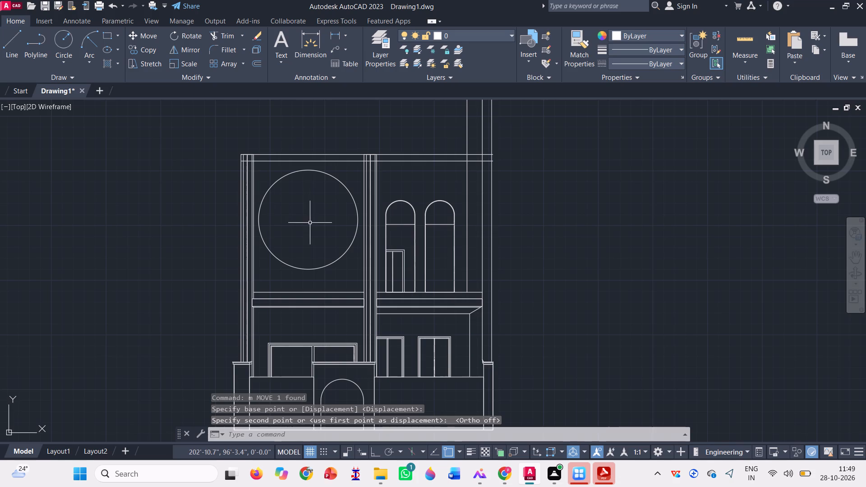
# Draw a horizontal line from the circle's left quadrant across the left tall strip, perpendicular to its outermost edge.
pyautogui.click(8, 49)
pyautogui.scroll(2, 304, 300)
pyautogui.scroll(-2, 281, 285)
pyautogui.scroll(2, 261, 216)
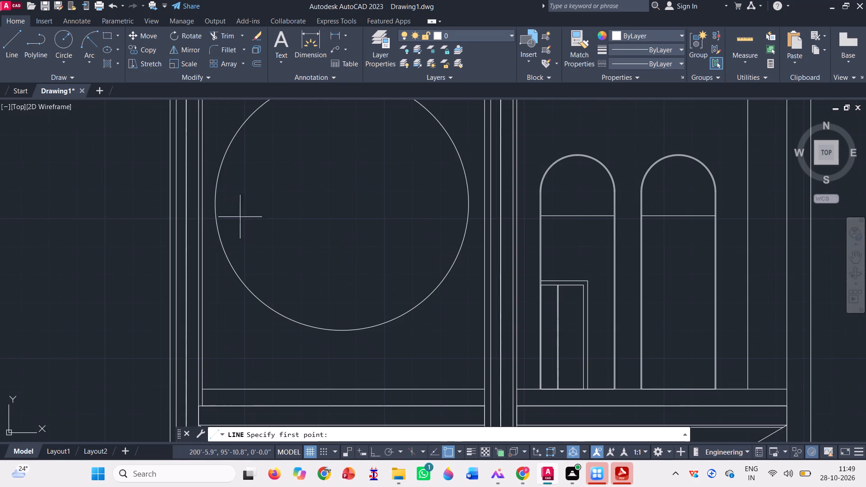
pyautogui.click(215, 206)
pyautogui.scroll(3, 202, 206)
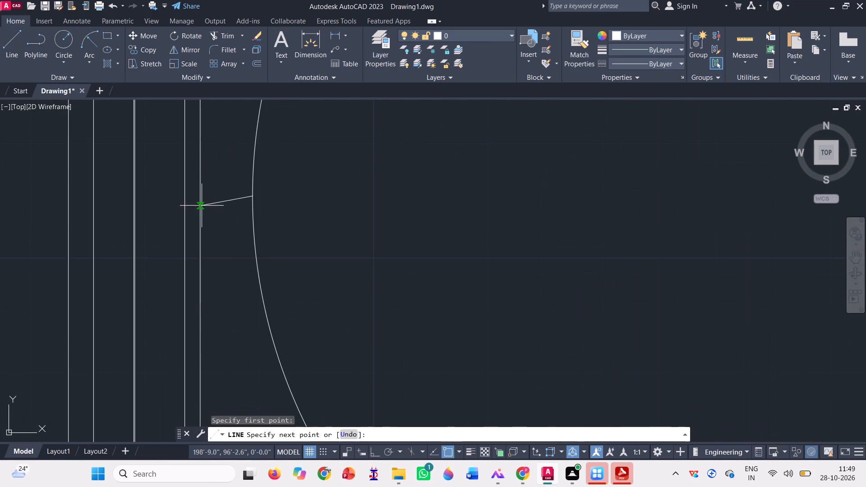
pyautogui.scroll(-3, 223, 201)
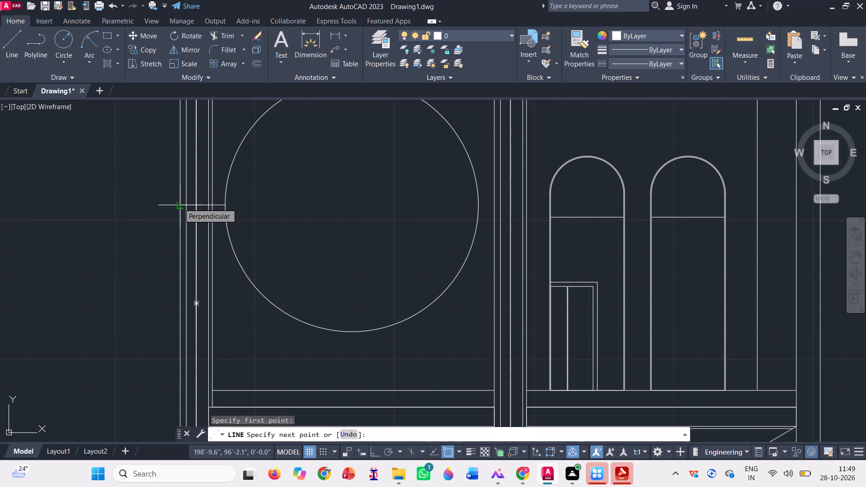
pyautogui.moveTo(179, 203); pyautogui.dragTo(181, 209)
pyautogui.scroll(-1, 175, 215)
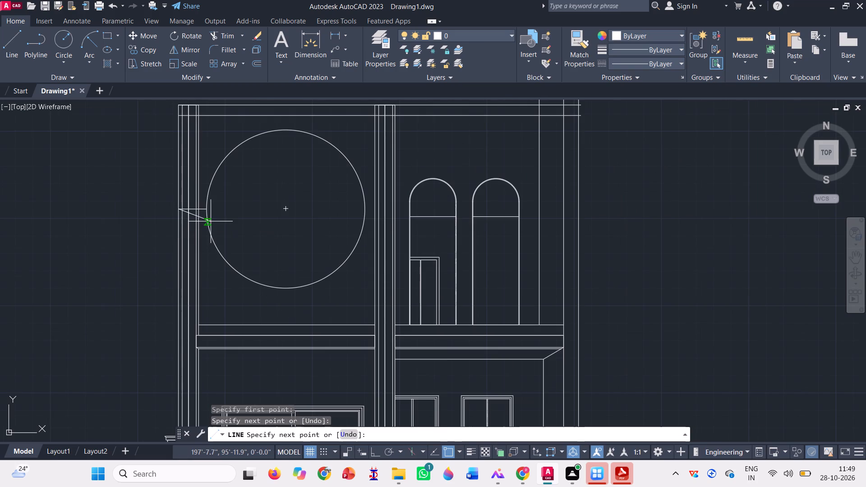
pyautogui.press('Escape')
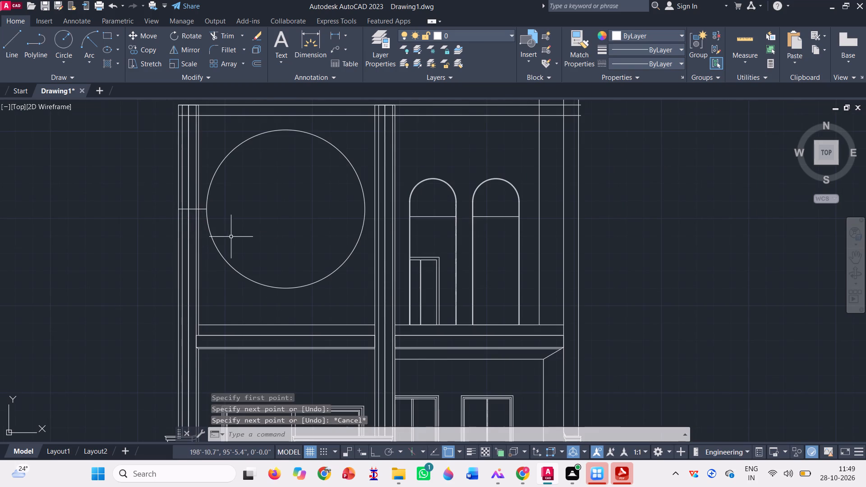
# Draw a horizontal line from the circle's right quadrant across the adjacent tall strip to its far edge.
pyautogui.scroll(-2, 231, 237)
pyautogui.scroll(3, 285, 224)
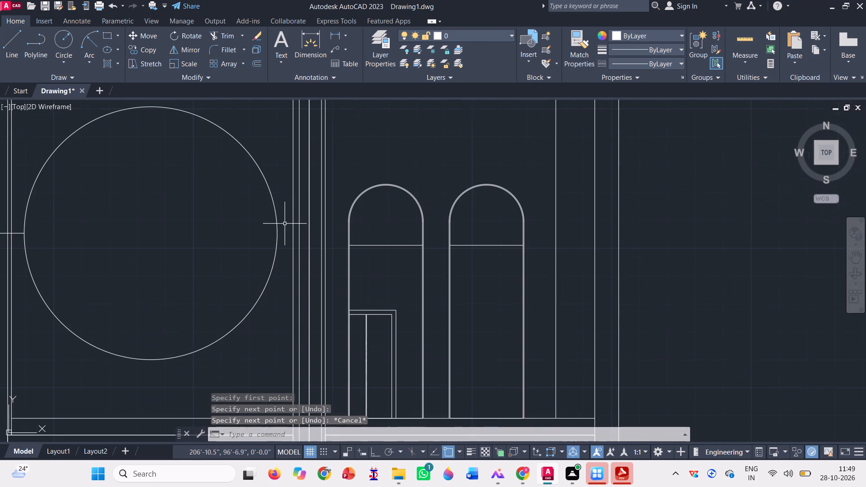
pyautogui.press('l')
pyautogui.press('Return')
pyautogui.scroll(1, 283, 234)
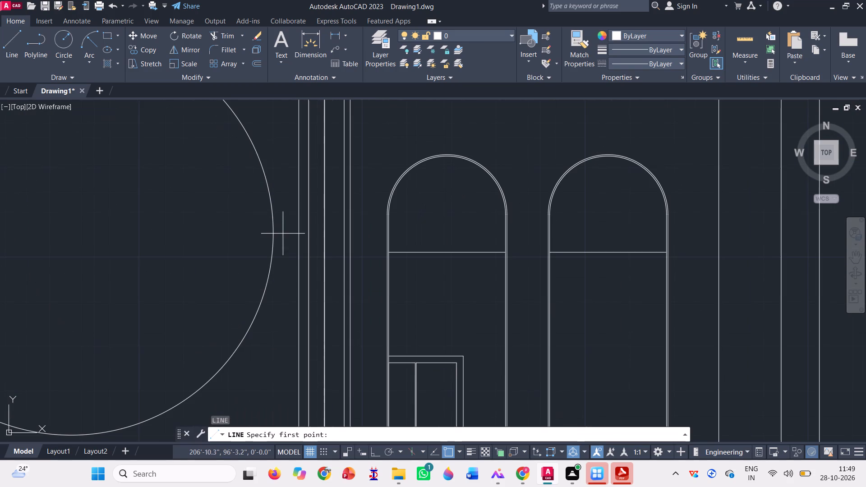
pyautogui.scroll(-1, 273, 261)
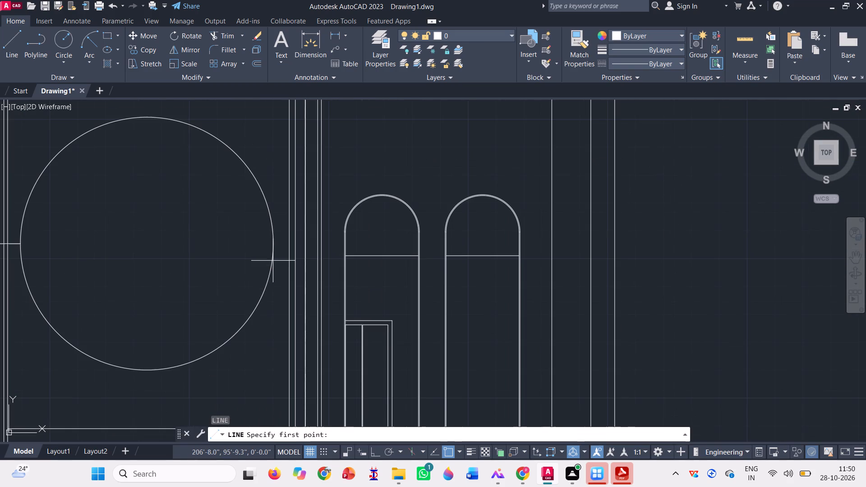
pyautogui.click(274, 243)
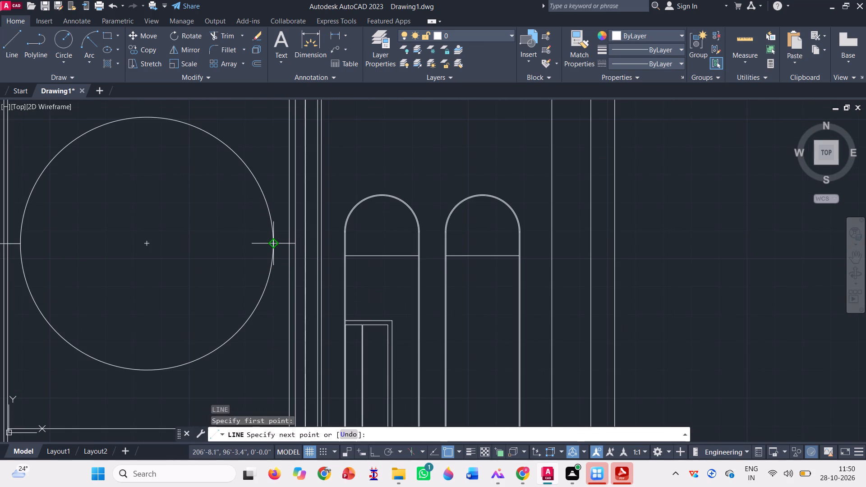
pyautogui.scroll(1, 295, 239)
pyautogui.scroll(-1, 300, 242)
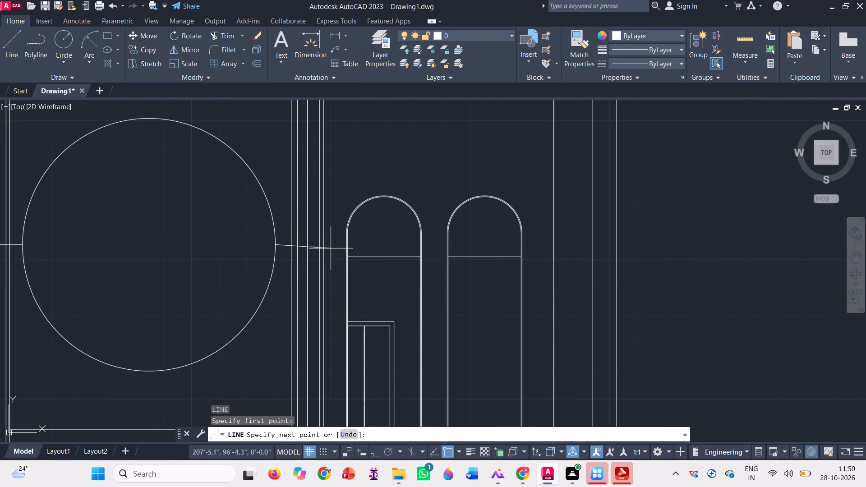
pyautogui.click(324, 247)
pyautogui.press('space')
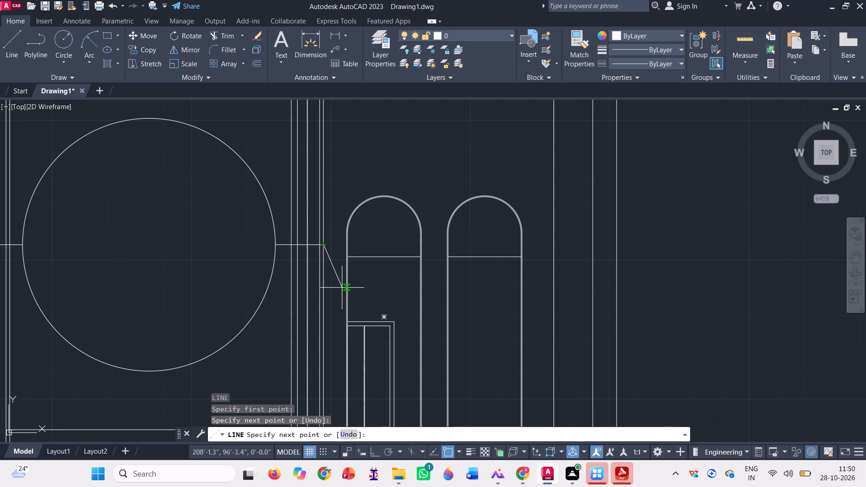
# Draw a horizontal line across the middle tall strip, joining the top floor-band lines of the two upper bays.
pyautogui.scroll(-2, 318, 252)
pyautogui.scroll(1, 332, 348)
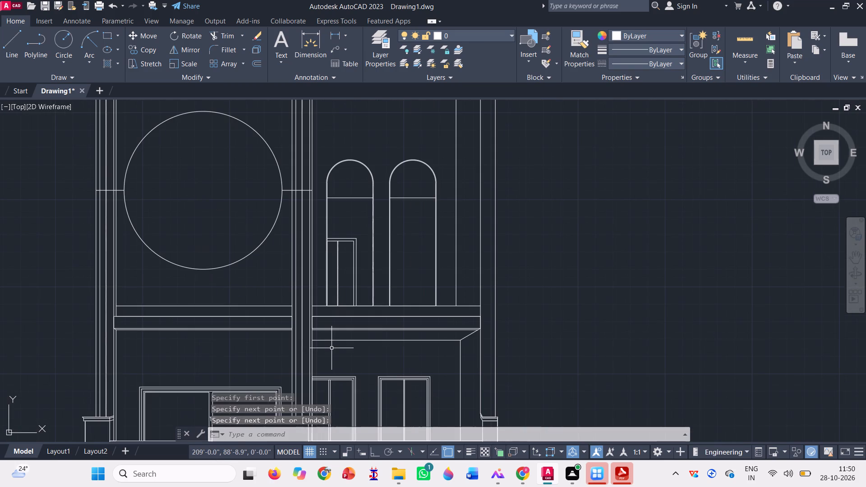
pyautogui.press('l')
pyautogui.press('Return')
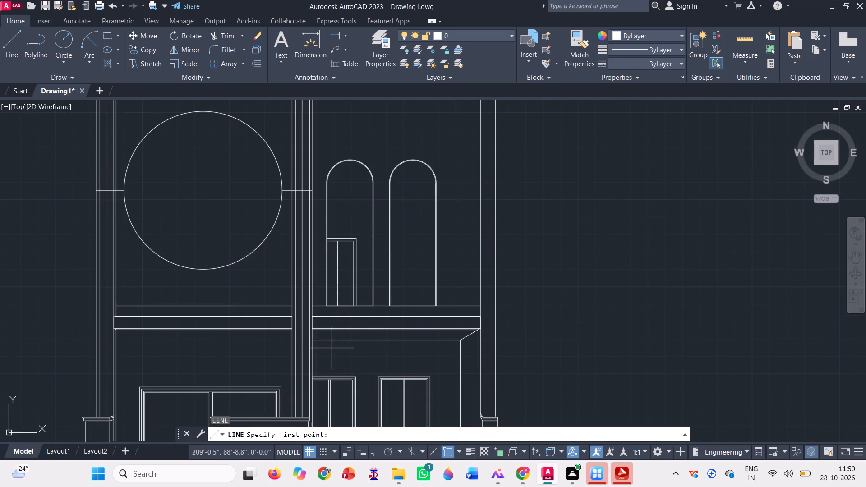
pyautogui.scroll(2, 193, 230)
pyautogui.scroll(-2, 268, 241)
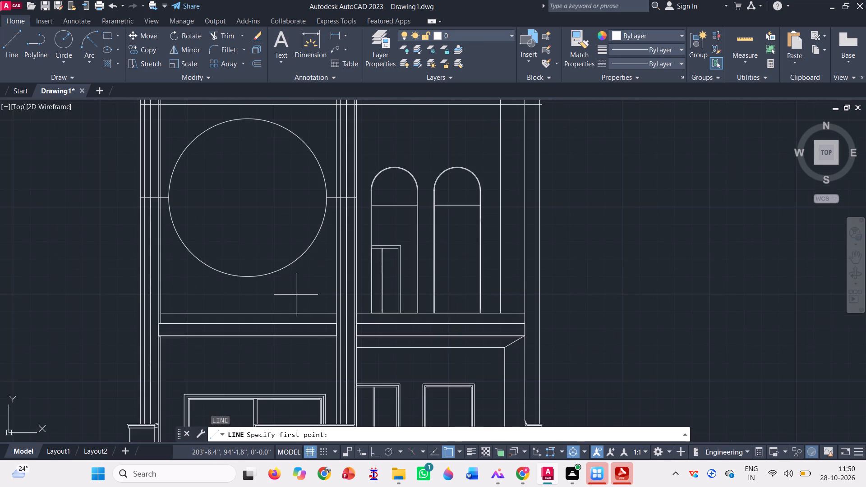
pyautogui.scroll(3, 338, 325)
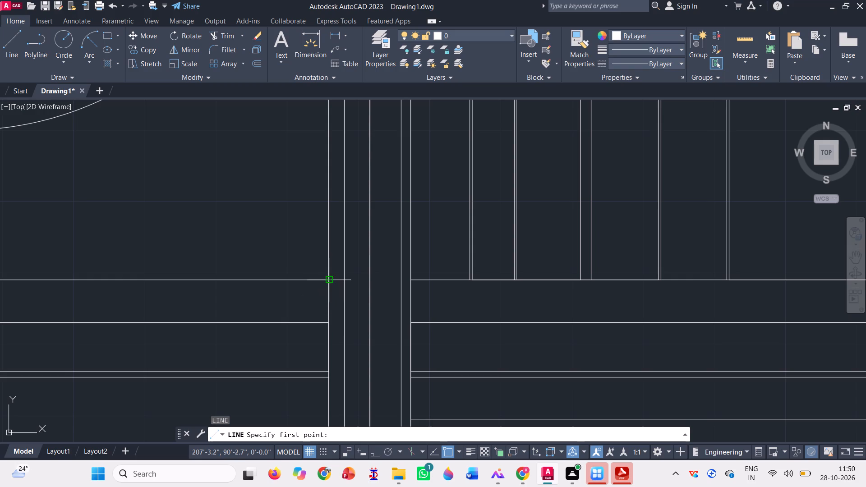
pyautogui.click(330, 278)
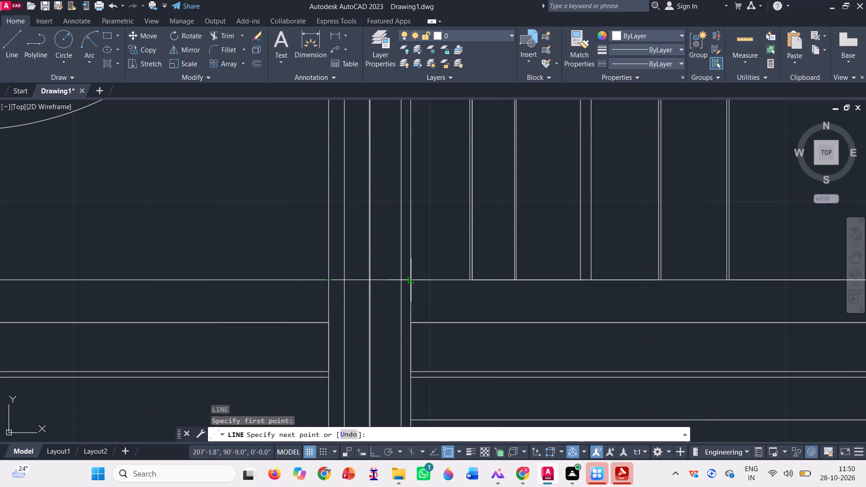
pyautogui.click(409, 284)
pyautogui.scroll(-2, 344, 285)
pyautogui.press('space')
pyautogui.scroll(-2, 336, 327)
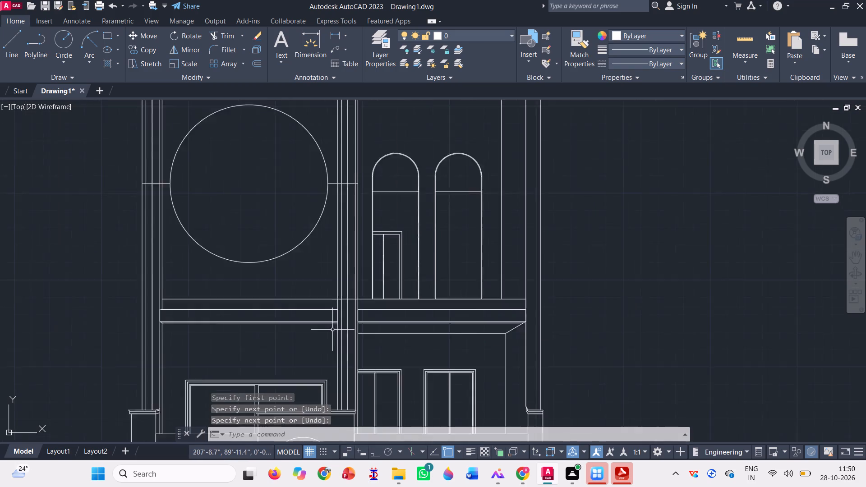
# Trim away the middle strip's vertical lines above the circle's quadrant line, including the pieces between the two roof lines.
pyautogui.scroll(1, 348, 242)
pyautogui.scroll(-1, 327, 251)
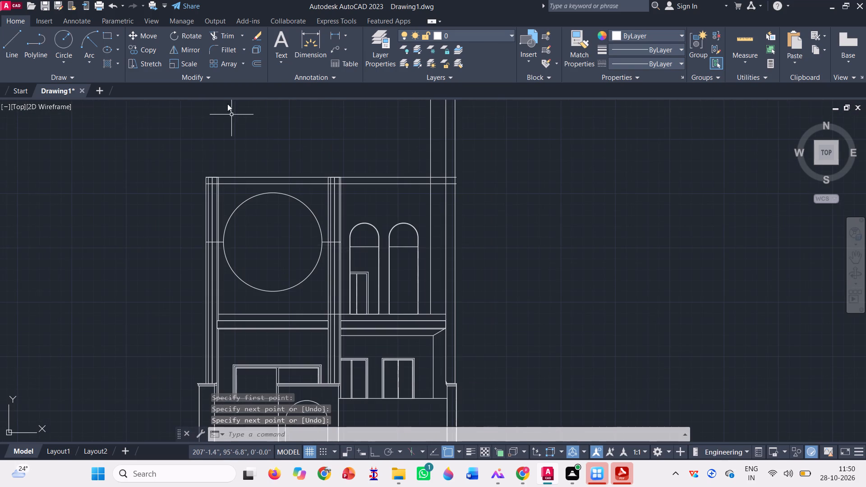
pyautogui.click(221, 32)
pyautogui.click(351, 209)
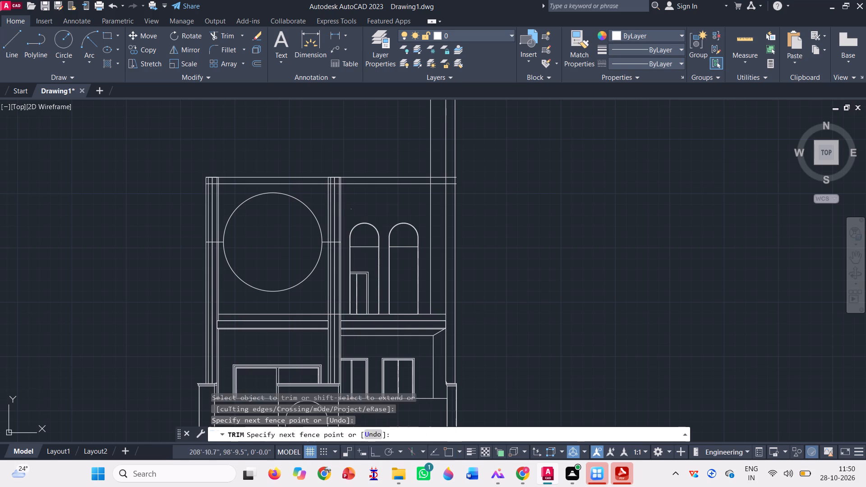
pyautogui.click(318, 200)
pyautogui.scroll(4, 327, 179)
pyautogui.click(309, 189)
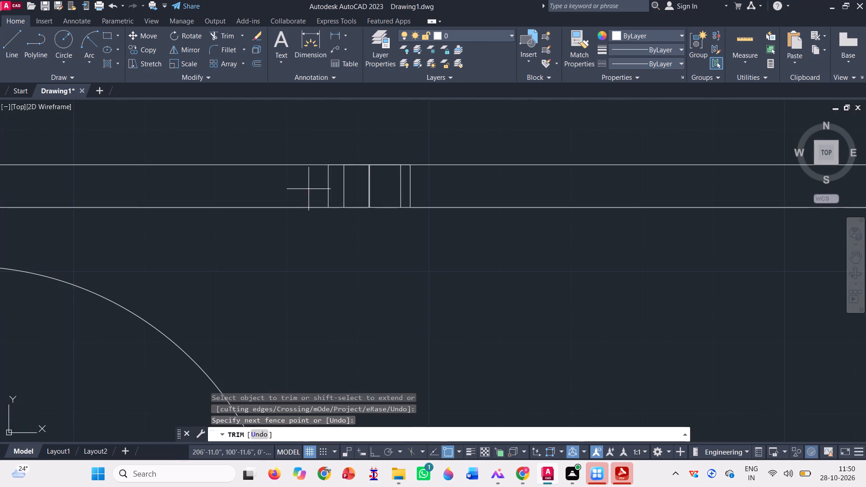
pyautogui.click(435, 194)
pyautogui.scroll(-4, 350, 171)
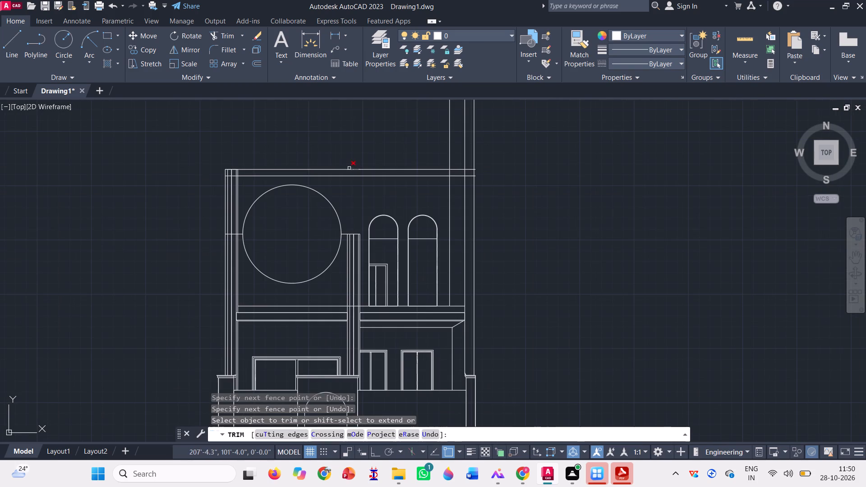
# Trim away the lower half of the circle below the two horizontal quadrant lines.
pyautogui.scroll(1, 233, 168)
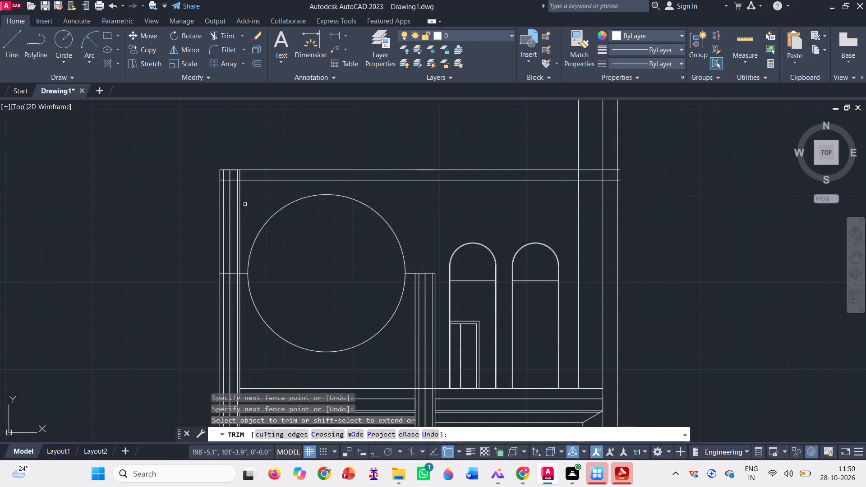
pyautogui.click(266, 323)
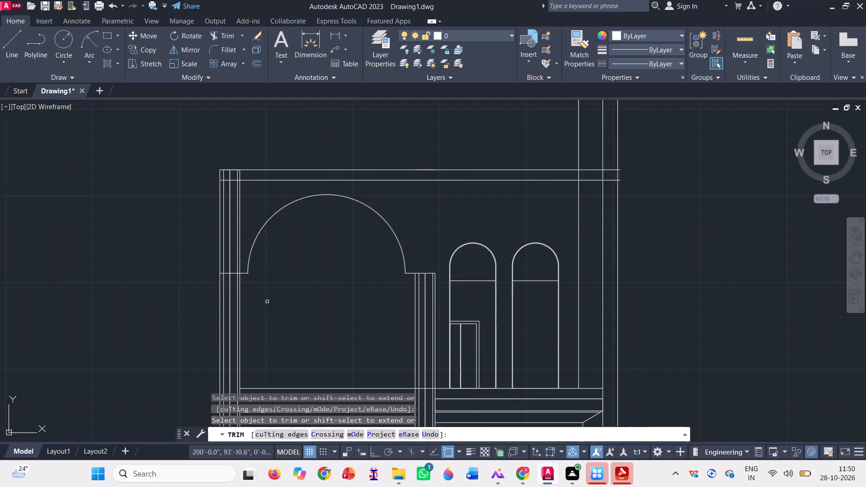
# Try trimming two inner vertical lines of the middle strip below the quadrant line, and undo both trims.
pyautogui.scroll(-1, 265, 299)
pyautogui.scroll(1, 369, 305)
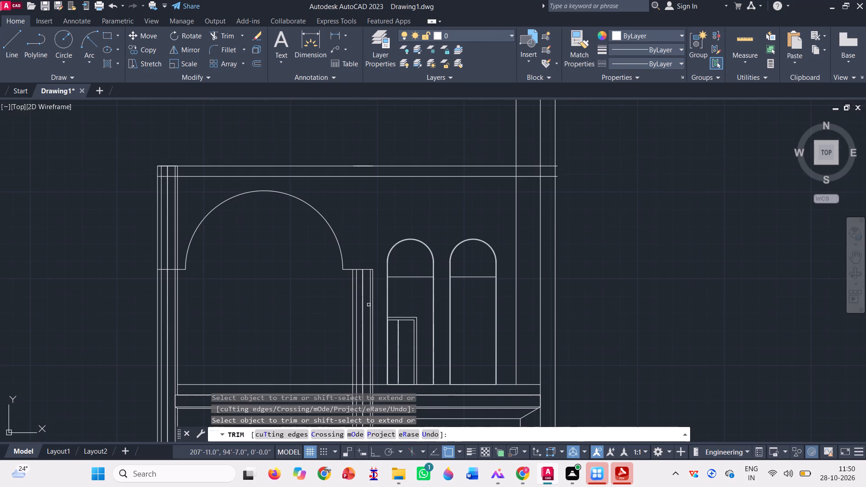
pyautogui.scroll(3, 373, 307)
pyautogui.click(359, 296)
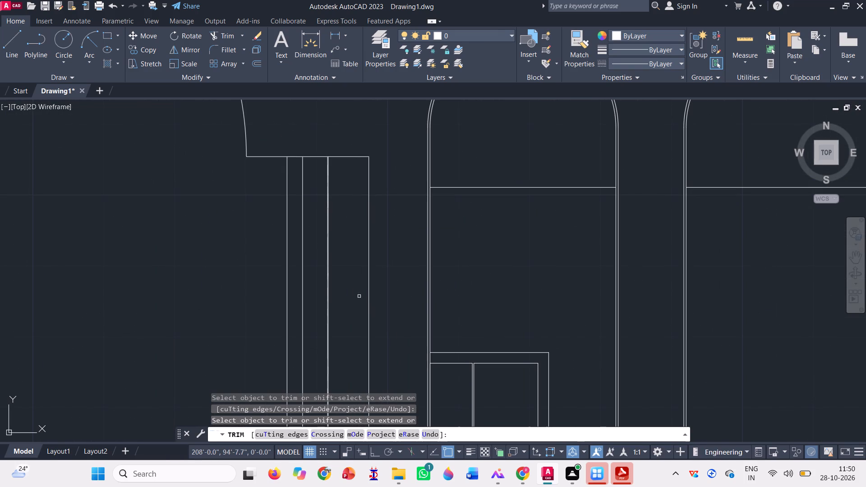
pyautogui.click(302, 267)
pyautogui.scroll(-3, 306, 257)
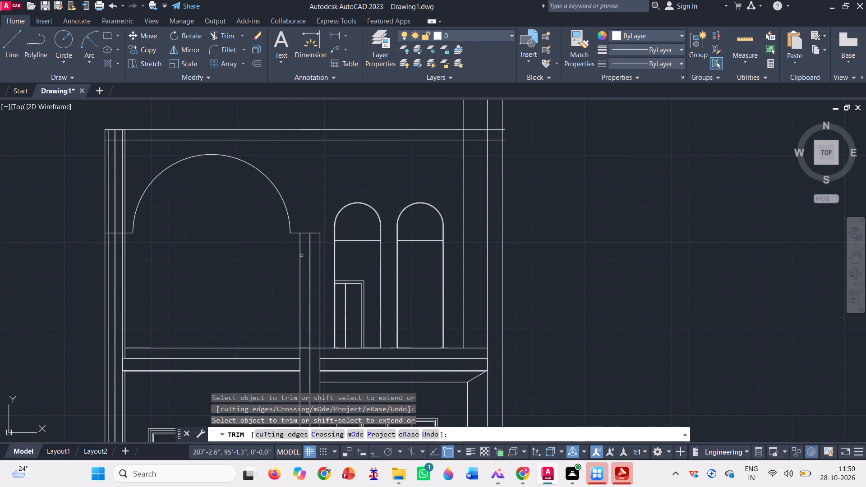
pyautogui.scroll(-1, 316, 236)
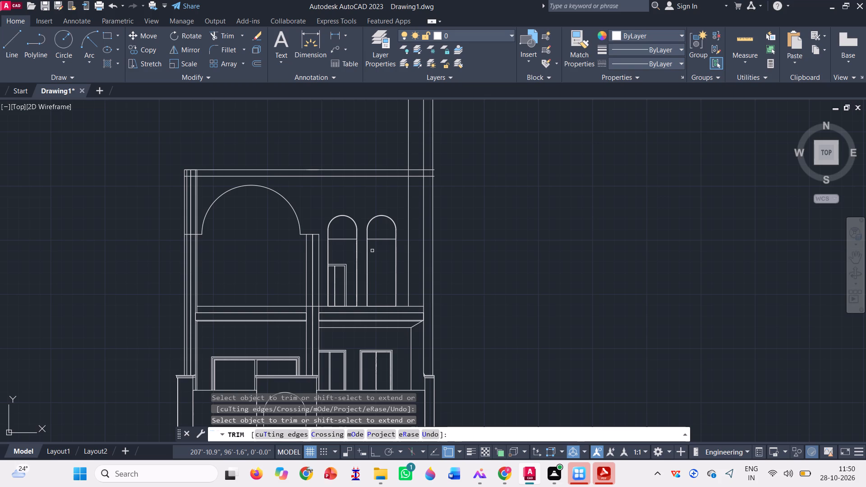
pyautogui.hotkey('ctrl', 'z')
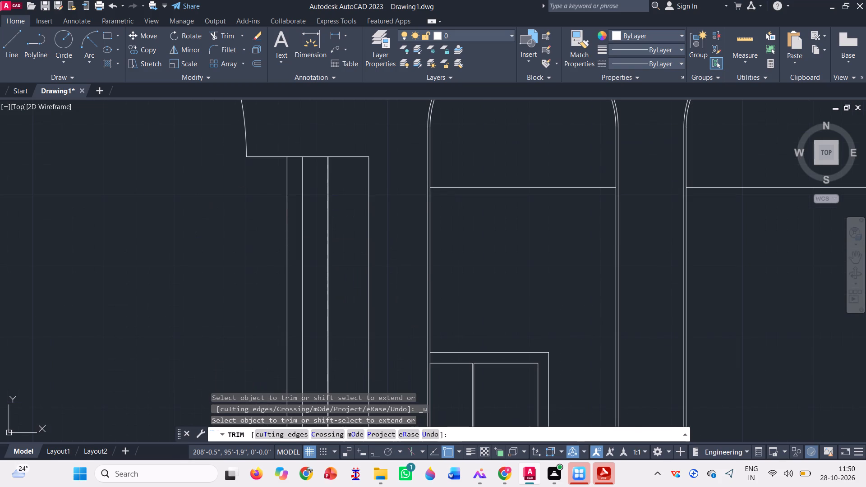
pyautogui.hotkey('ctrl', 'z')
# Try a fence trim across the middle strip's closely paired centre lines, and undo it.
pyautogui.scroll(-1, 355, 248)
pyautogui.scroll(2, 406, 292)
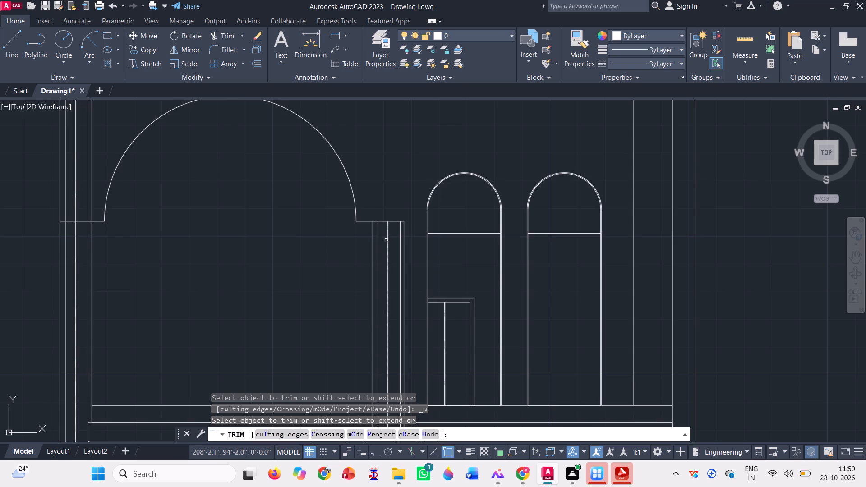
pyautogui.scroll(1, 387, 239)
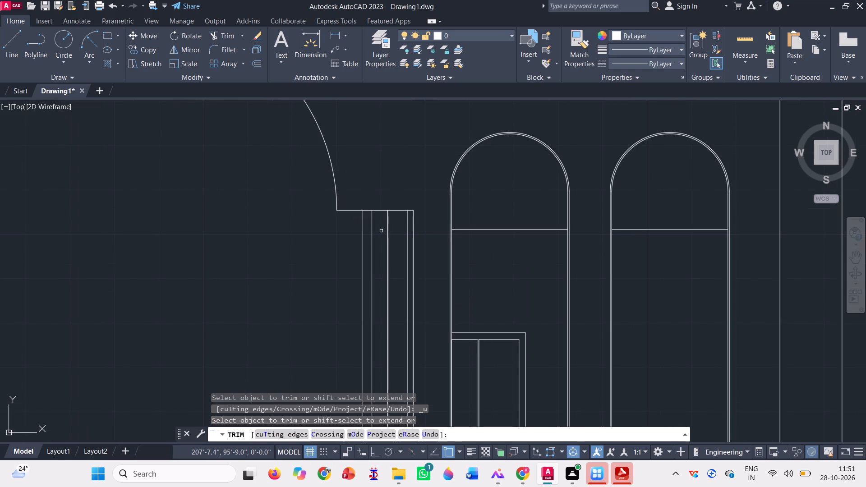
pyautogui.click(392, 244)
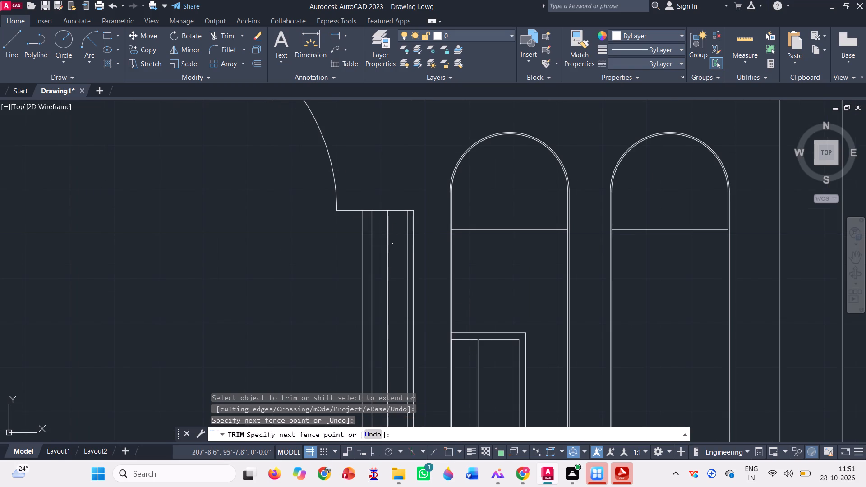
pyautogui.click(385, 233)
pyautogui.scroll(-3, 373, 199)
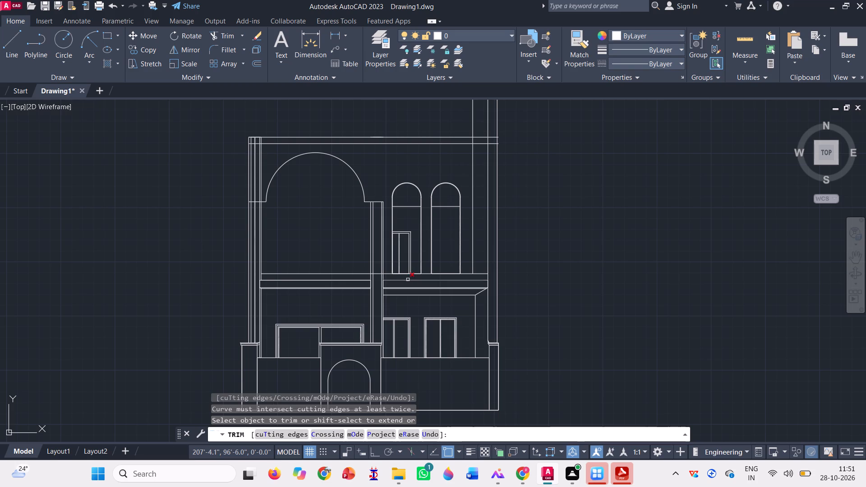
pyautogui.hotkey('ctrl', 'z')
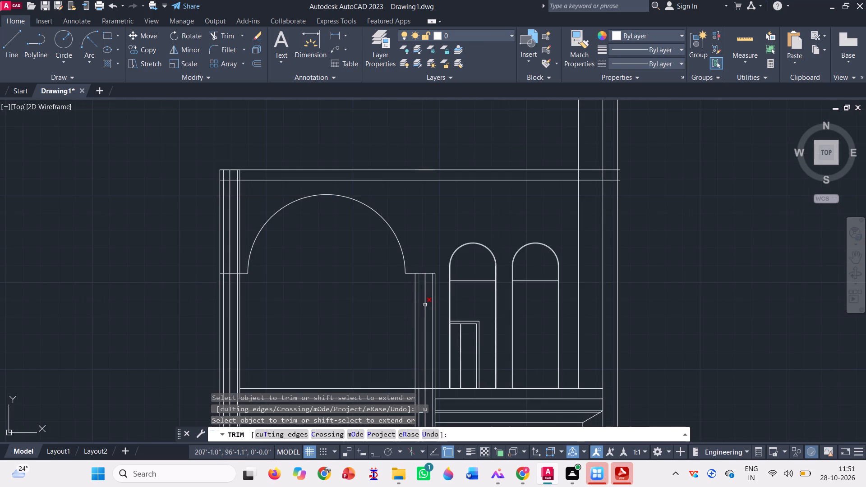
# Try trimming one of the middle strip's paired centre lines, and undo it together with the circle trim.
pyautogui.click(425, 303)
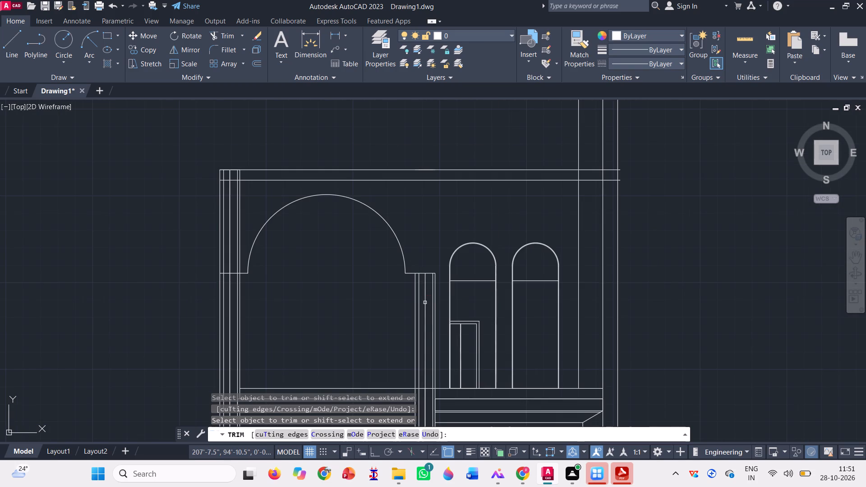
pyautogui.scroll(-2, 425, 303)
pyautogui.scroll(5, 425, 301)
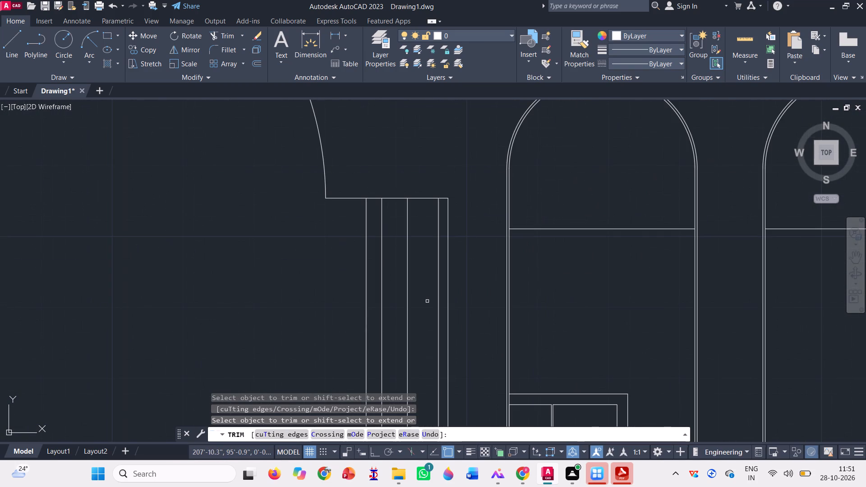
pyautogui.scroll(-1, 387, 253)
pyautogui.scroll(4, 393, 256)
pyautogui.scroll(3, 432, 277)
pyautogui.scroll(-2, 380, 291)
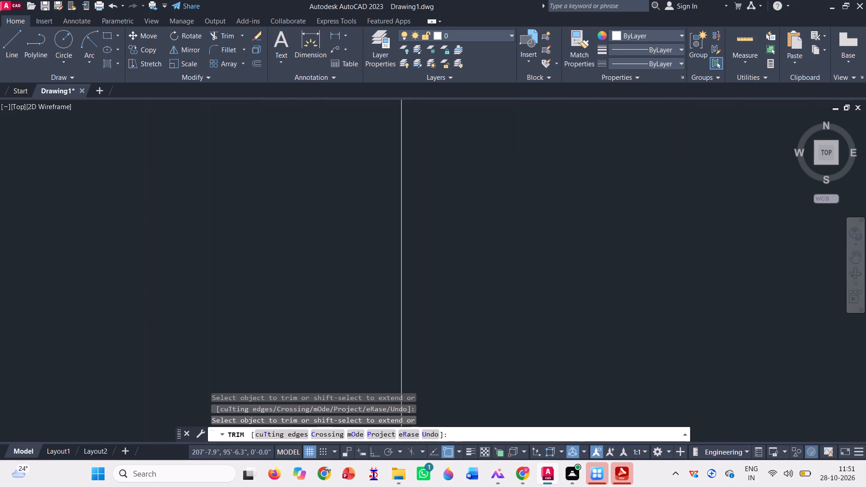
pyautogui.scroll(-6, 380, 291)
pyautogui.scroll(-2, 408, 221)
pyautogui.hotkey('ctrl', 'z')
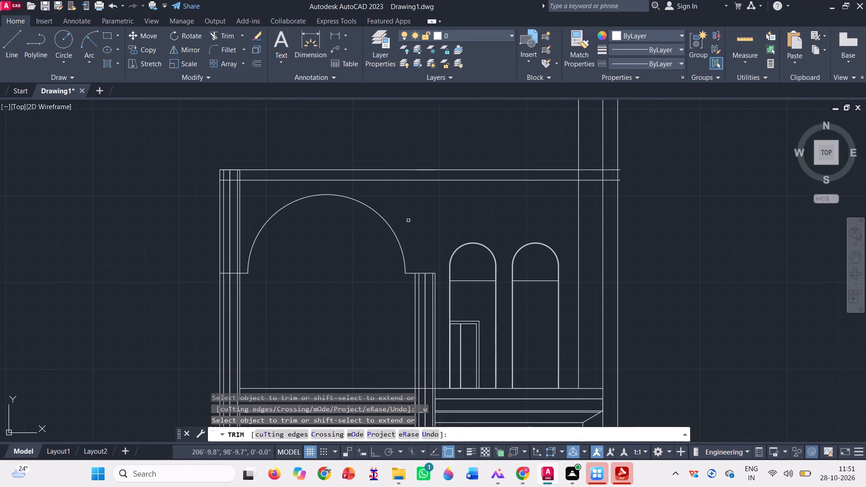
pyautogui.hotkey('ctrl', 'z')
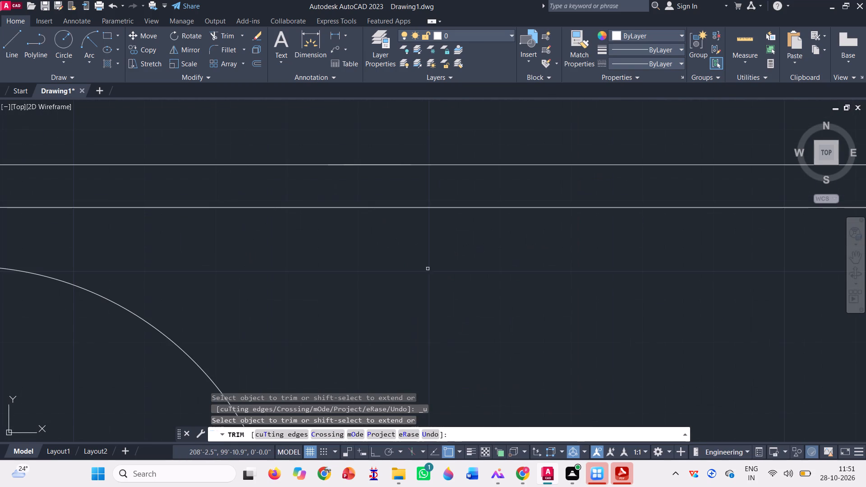
# Trim away the lower half of the circle, leaving a semicircular arch between the two quadrant lines.
pyautogui.scroll(-4, 425, 257)
pyautogui.click(348, 349)
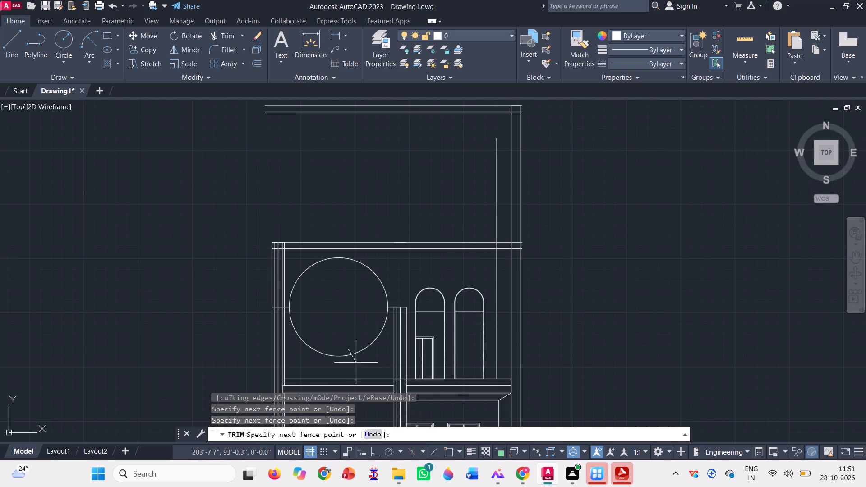
pyautogui.click(361, 362)
pyautogui.scroll(-1, 357, 306)
pyautogui.press('Escape')
pyautogui.scroll(3, 373, 289)
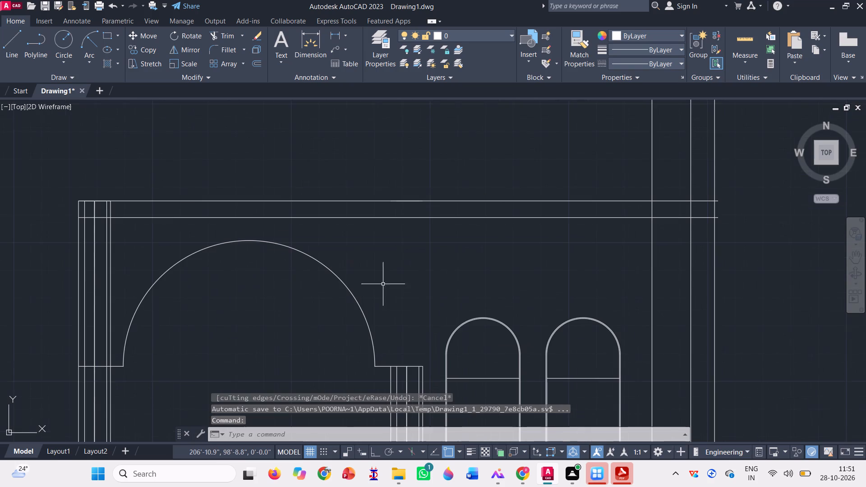
# Move the large semicircular arch and its two short horizontal base lines down about 11 inches along the left strip's outer edge.
pyautogui.click(401, 320)
pyautogui.click(186, 225)
pyautogui.scroll(-2, 314, 256)
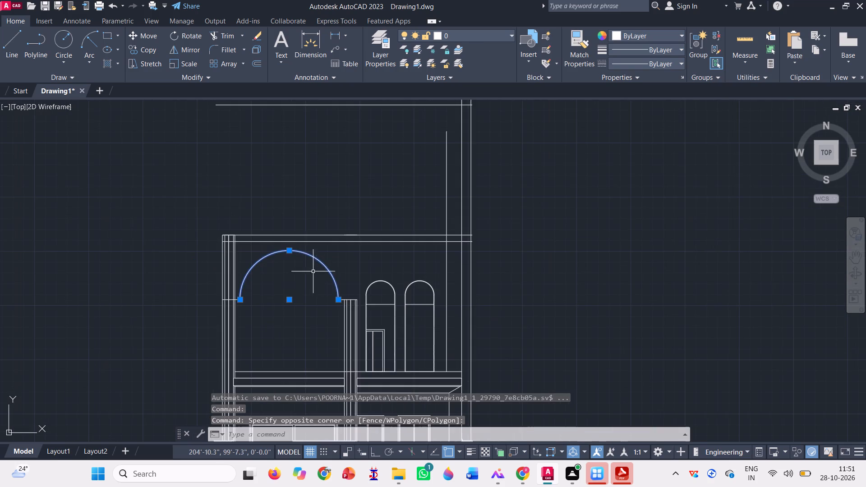
pyautogui.scroll(4, 244, 305)
pyautogui.scroll(1, 180, 280)
pyautogui.click(188, 280)
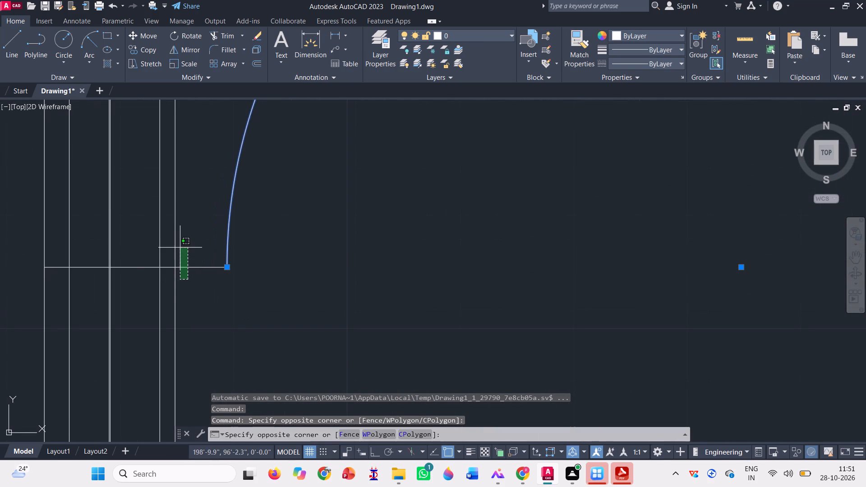
pyautogui.click(181, 249)
pyautogui.scroll(-3, 218, 289)
pyautogui.scroll(2, 487, 279)
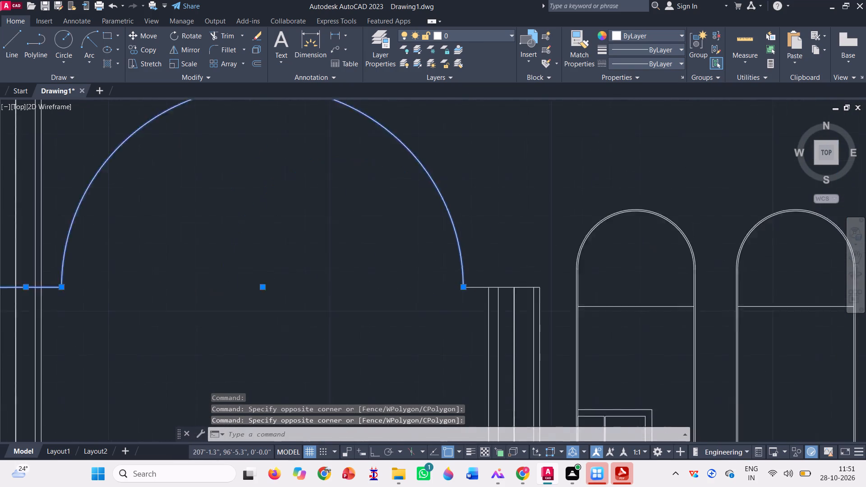
pyautogui.scroll(1, 488, 280)
pyautogui.click(458, 305)
pyautogui.click(426, 269)
pyautogui.scroll(-2, 429, 265)
pyautogui.scroll(-2, 367, 262)
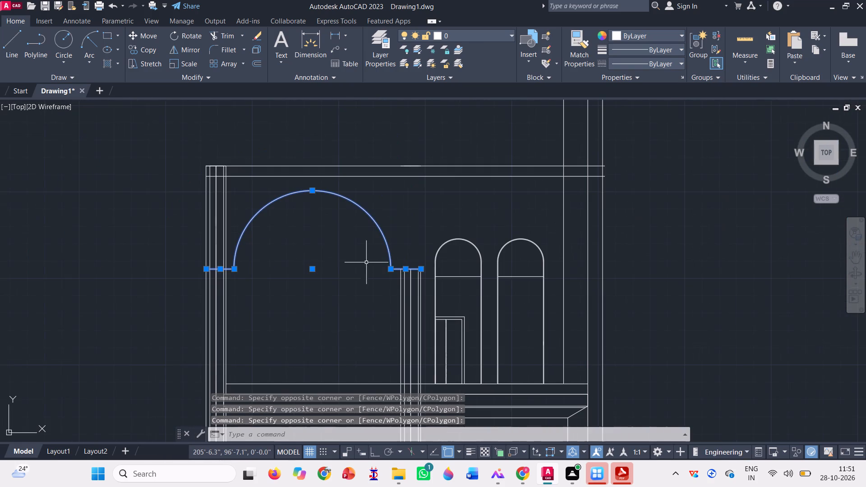
pyautogui.write('m')
pyautogui.press('space')
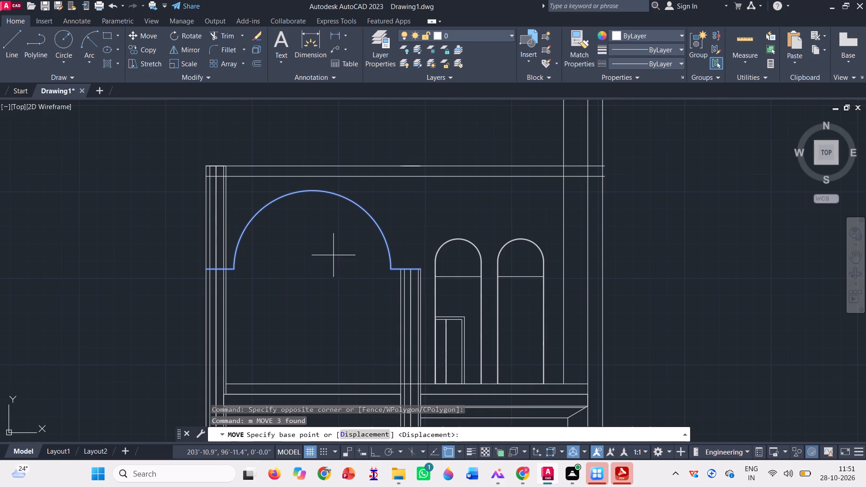
pyautogui.scroll(2, 210, 330)
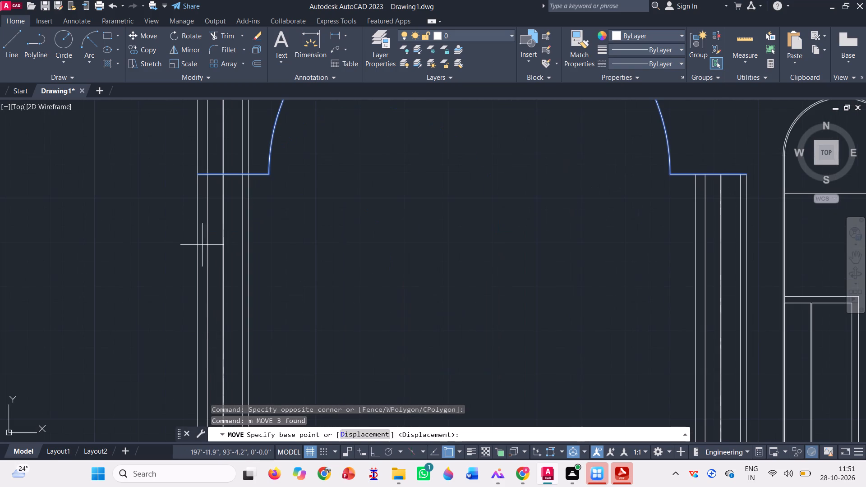
pyautogui.click(198, 173)
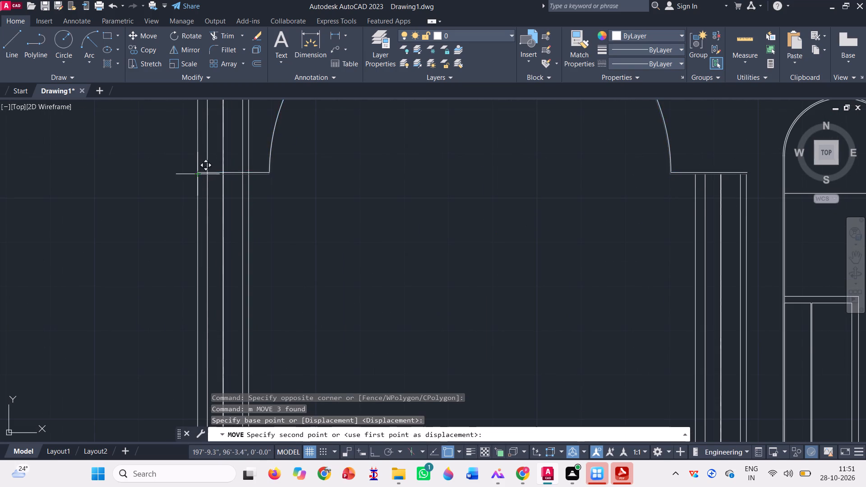
pyautogui.scroll(-1, 197, 222)
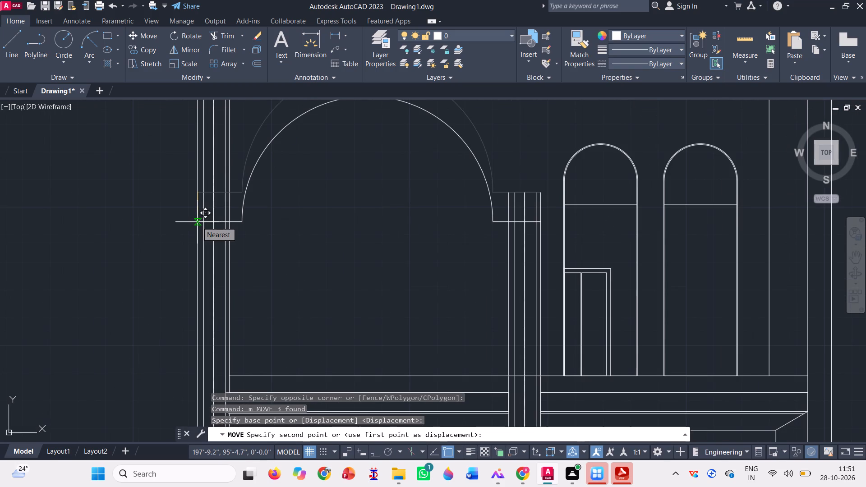
pyautogui.click(197, 222)
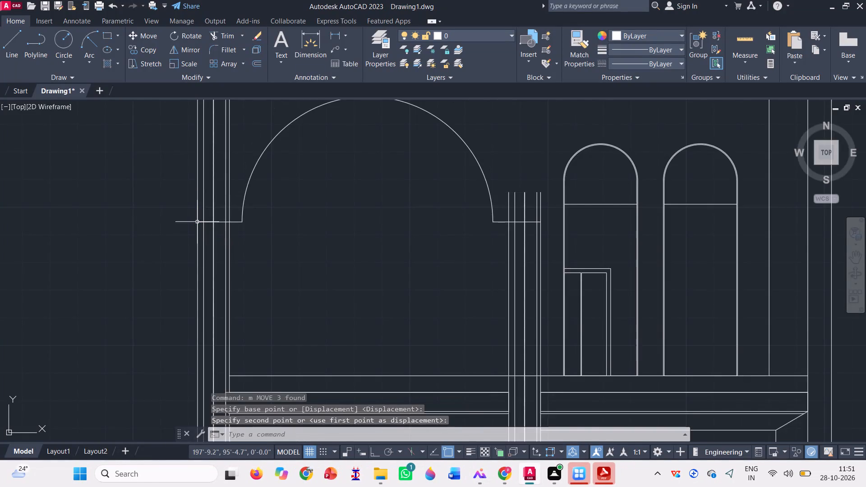
# Fence-trim the middle strip's vertical lines where they project above the lowered arch base line.
pyautogui.scroll(-1, 190, 262)
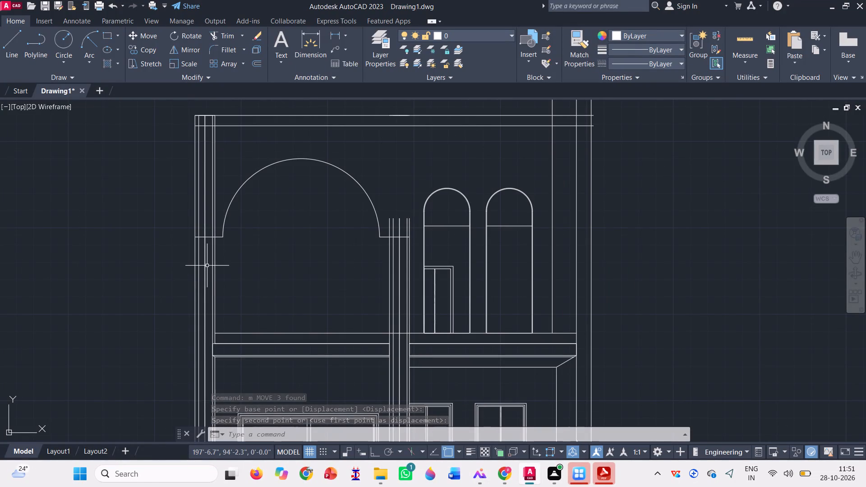
pyautogui.scroll(-1, 226, 282)
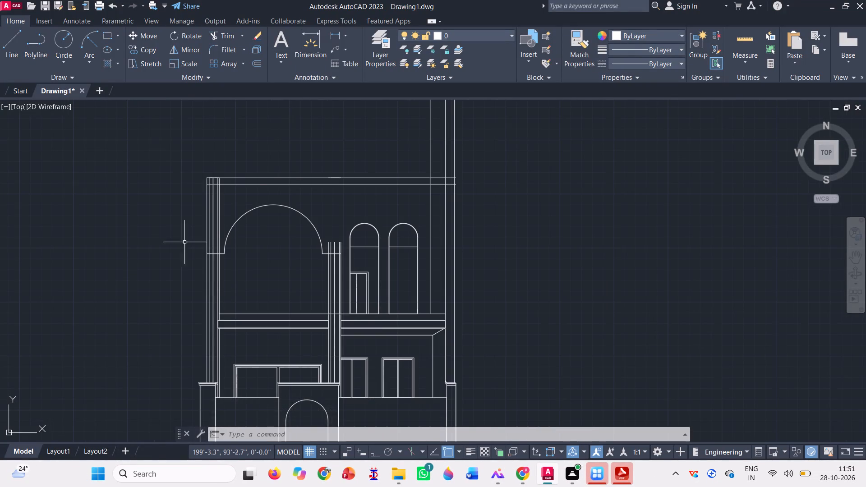
pyautogui.scroll(1, 242, 252)
pyautogui.click(224, 36)
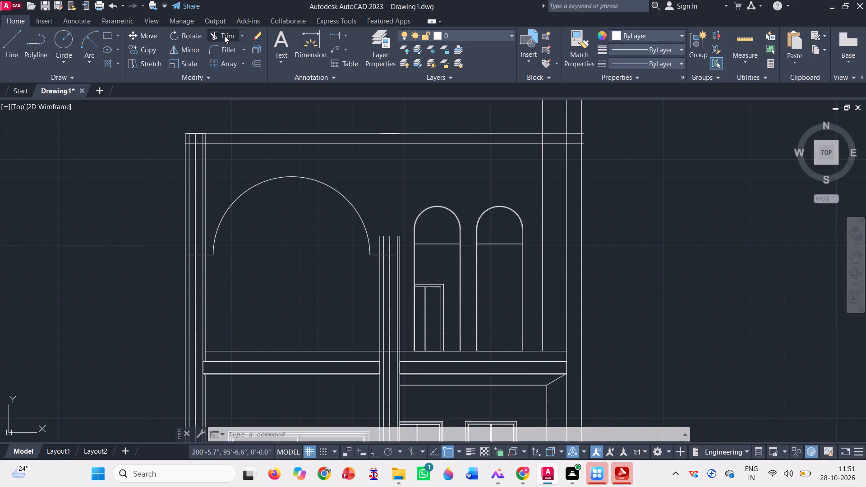
pyautogui.scroll(3, 388, 239)
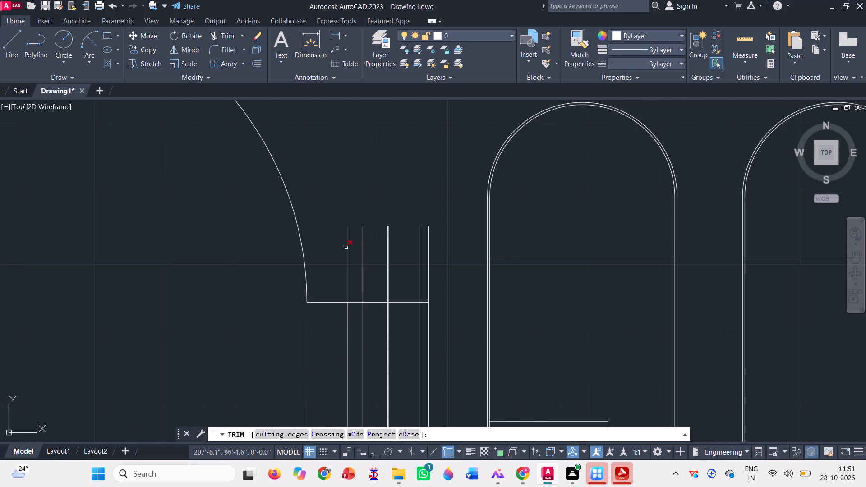
pyautogui.click(340, 245)
pyautogui.click(443, 247)
pyautogui.scroll(-1, 380, 245)
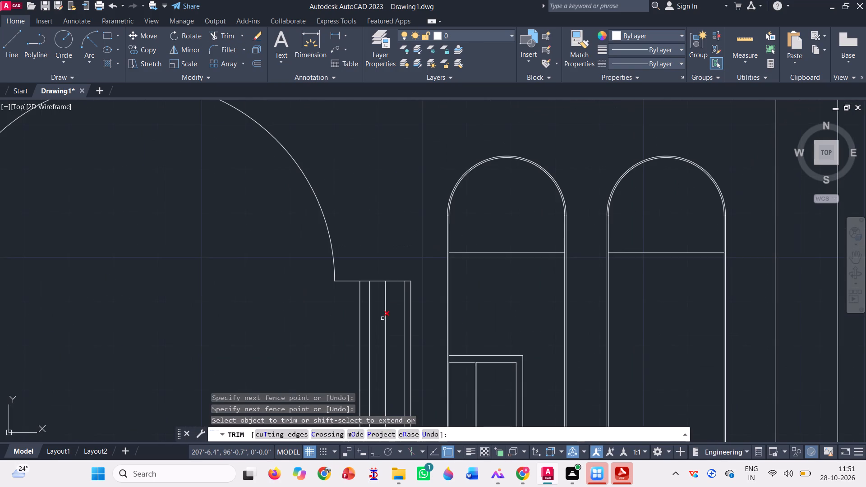
# Trim the middle strip's closely paired centre lines between the arch base line and the floor band.
pyautogui.scroll(-2, 386, 243)
pyautogui.scroll(3, 387, 349)
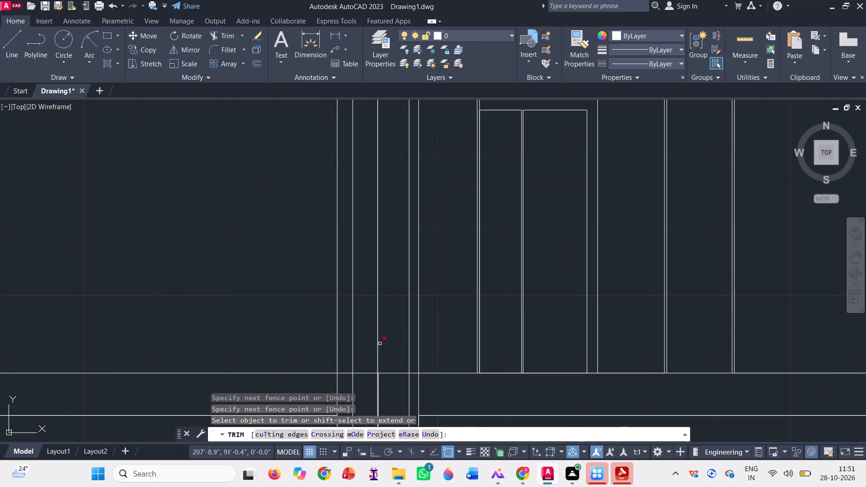
pyautogui.click(378, 344)
pyautogui.click(377, 344)
pyautogui.scroll(-1, 378, 345)
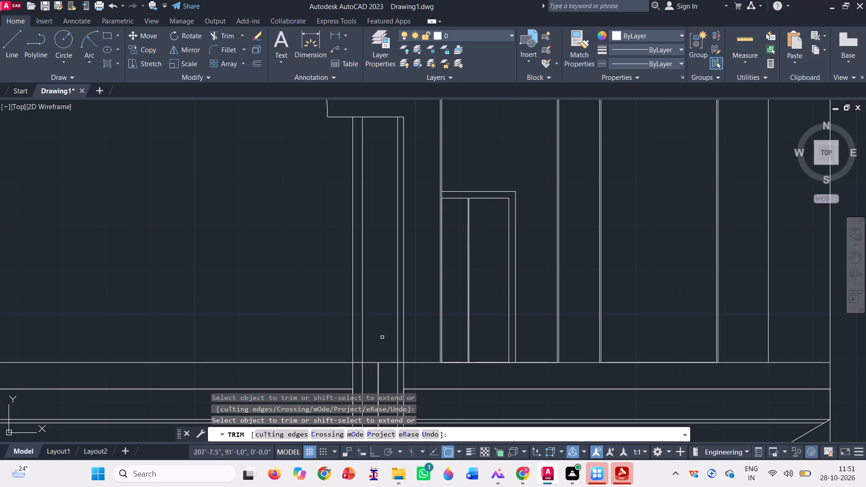
pyautogui.scroll(-2, 381, 278)
pyautogui.press('Escape')
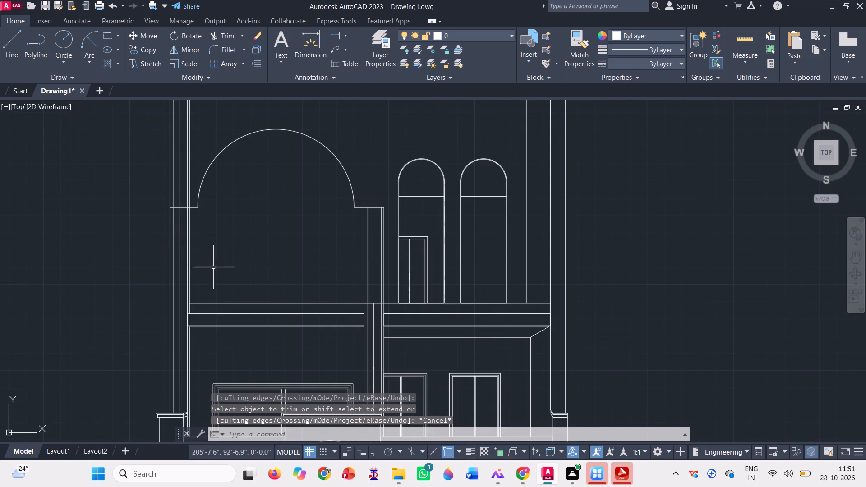
# Draw a horizontal line across the full width of the left strip, about 16 inches below the arch base line.
pyautogui.scroll(-1, 212, 268)
pyautogui.scroll(2, 197, 264)
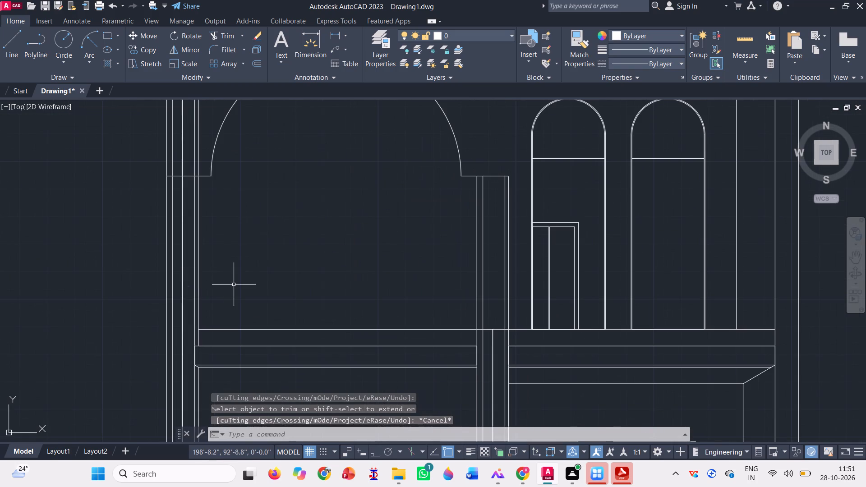
pyautogui.scroll(-1, 234, 285)
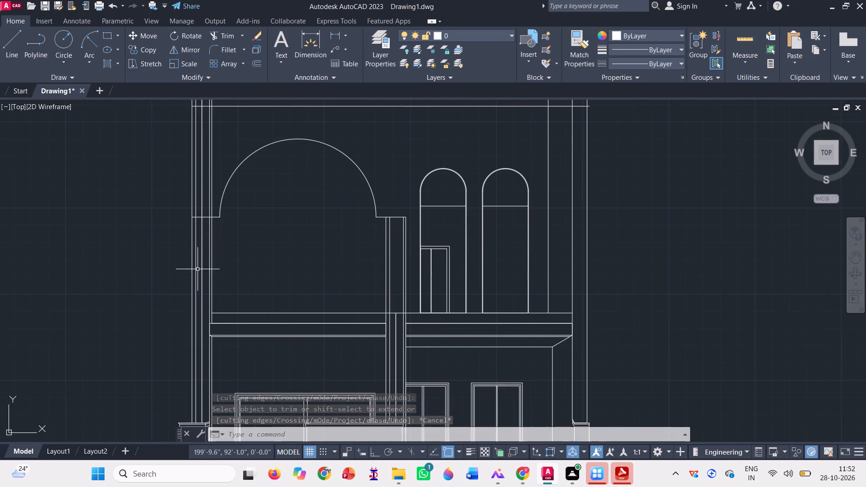
pyautogui.press('l')
pyautogui.press('Return')
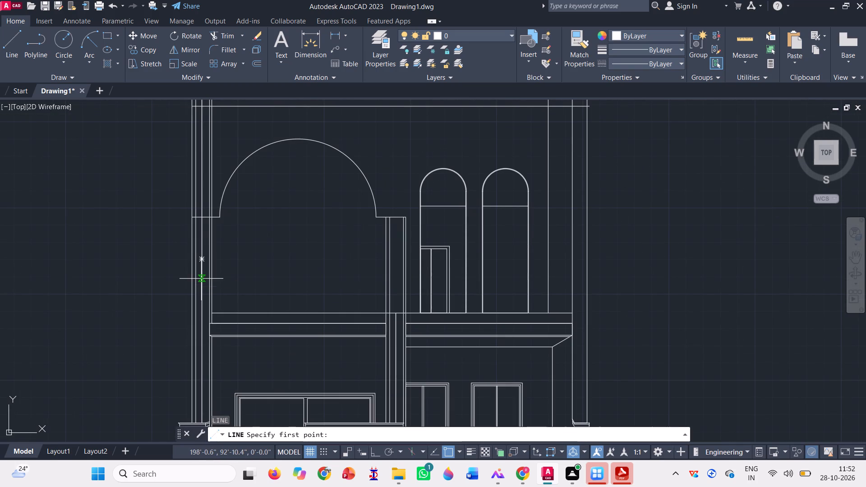
pyautogui.scroll(2, 194, 249)
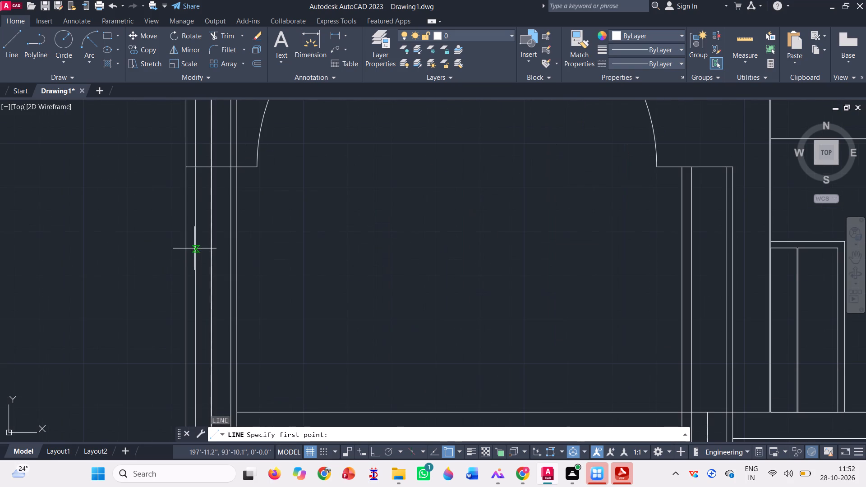
pyautogui.click(183, 236)
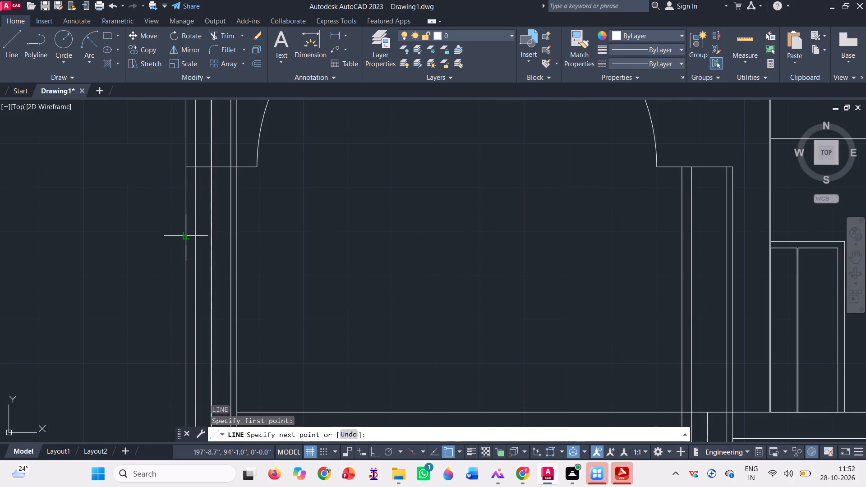
pyautogui.click(237, 235)
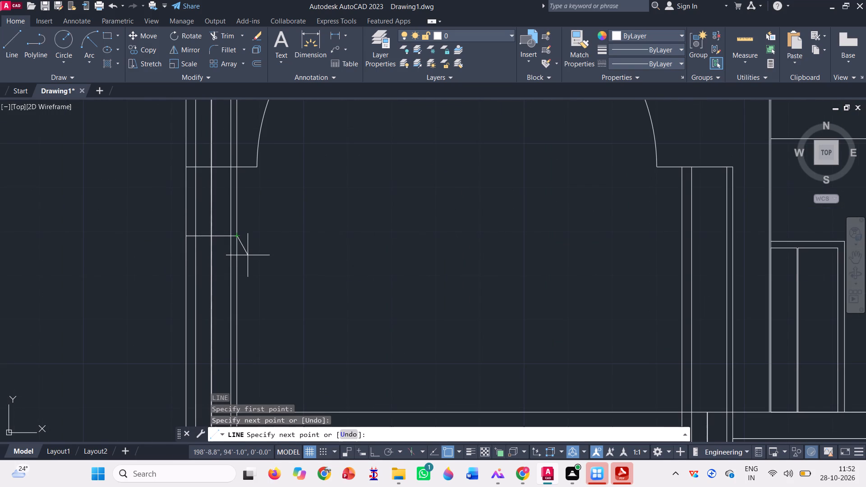
pyautogui.press('space')
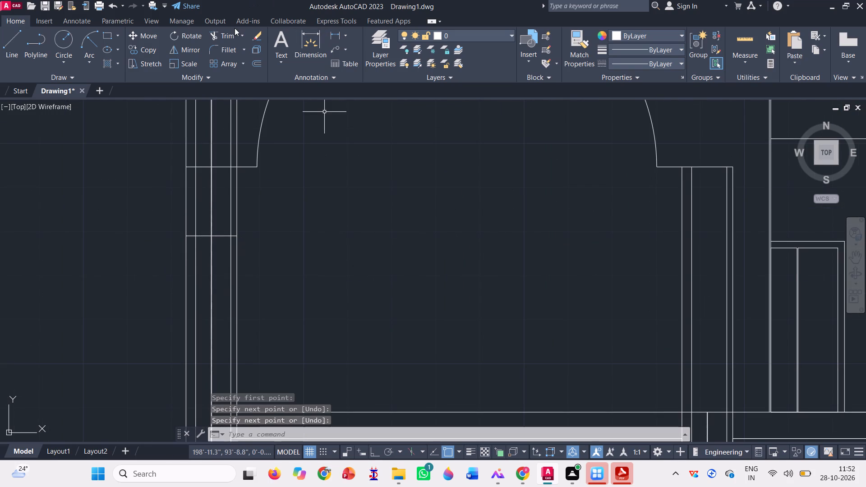
# Fence-trim the left strip's inner vertical lines between the arch base line and the new horizontal line, leaving an empty block.
pyautogui.click(231, 38)
pyautogui.scroll(2, 204, 196)
pyautogui.click(183, 190)
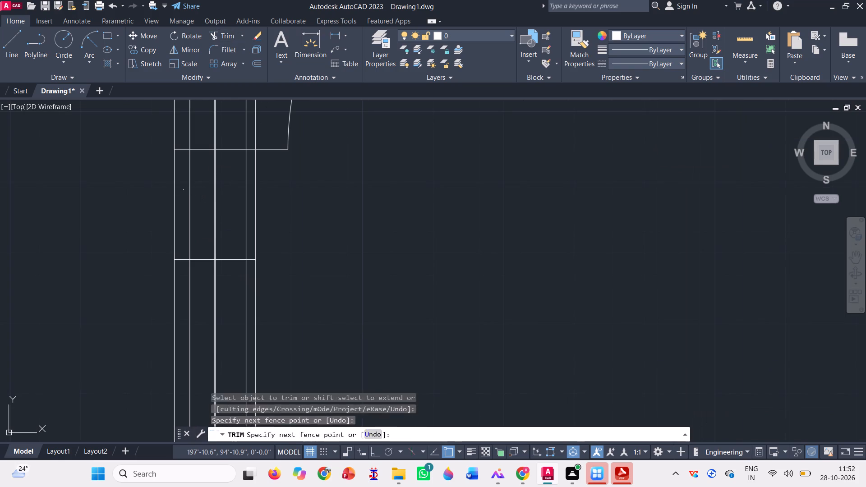
pyautogui.click(250, 198)
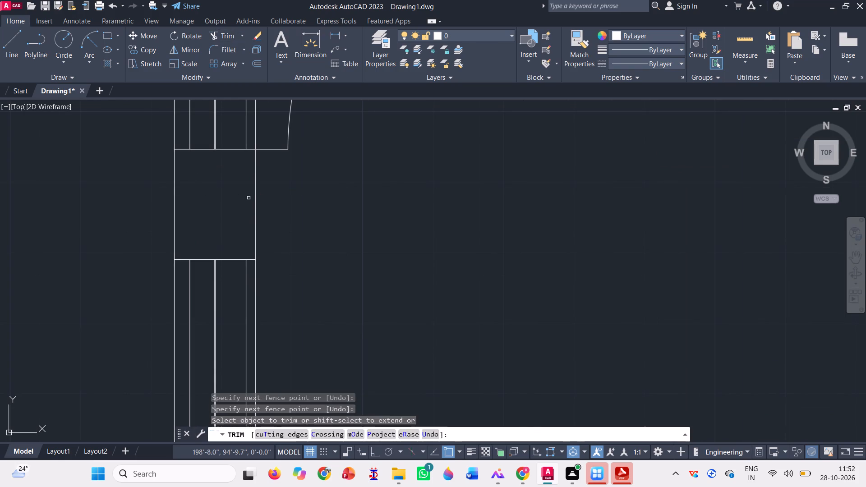
pyautogui.scroll(-3, 230, 187)
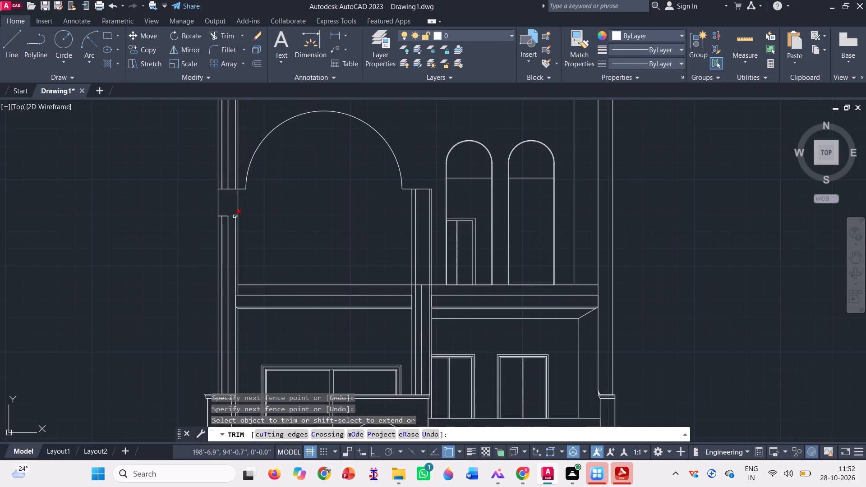
pyautogui.scroll(-1, 228, 278)
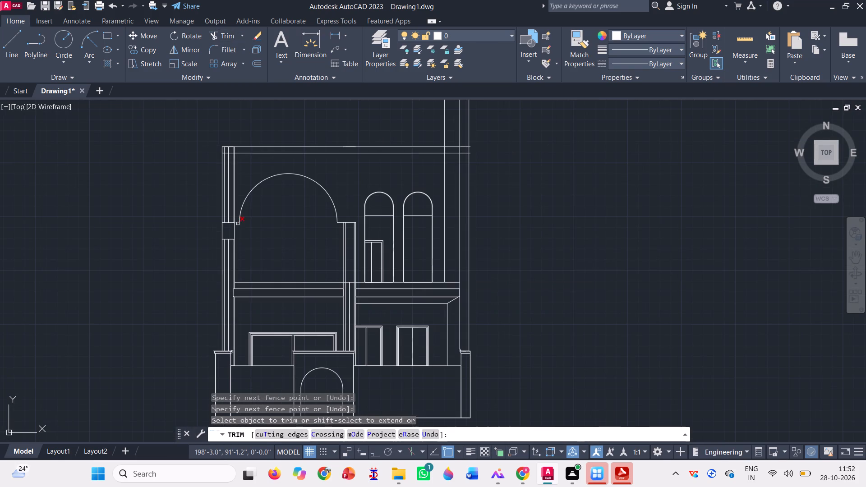
pyautogui.scroll(2, 238, 224)
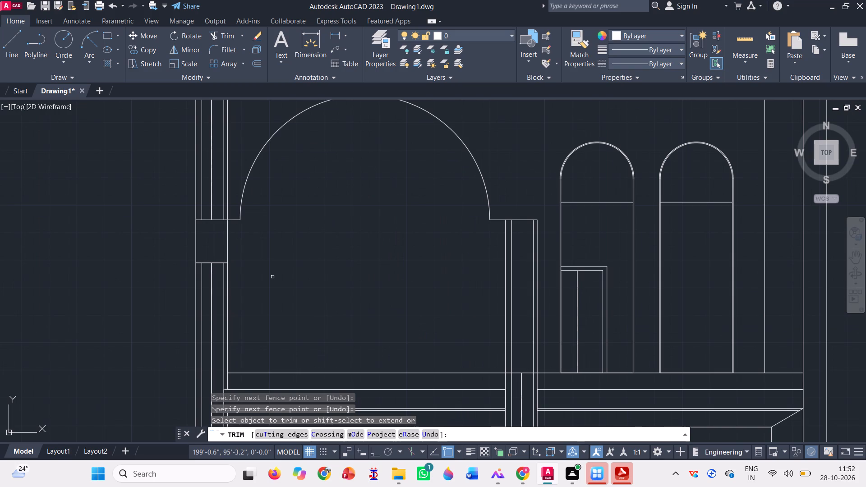
pyautogui.press('Escape')
# Fence-trim the left strip's inner and inside-edge vertical lines above the arch base line, keeping only the outer edge.
pyautogui.scroll(-1, 269, 274)
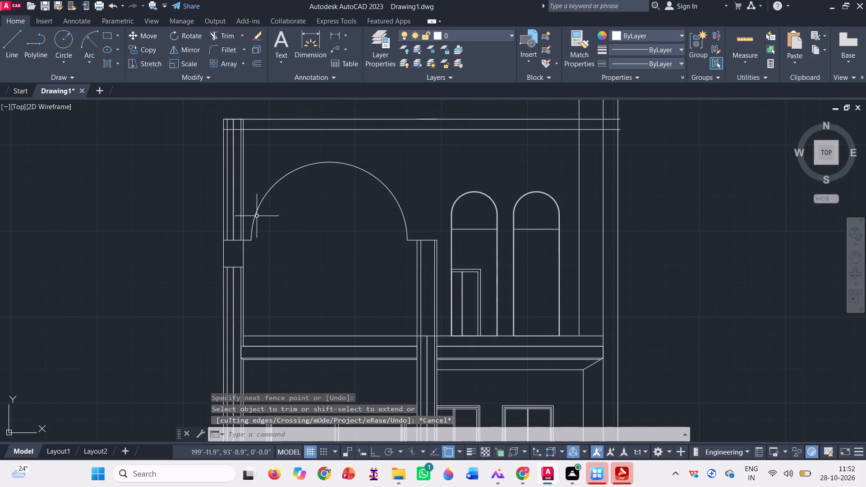
pyautogui.scroll(1, 260, 183)
pyautogui.click(226, 33)
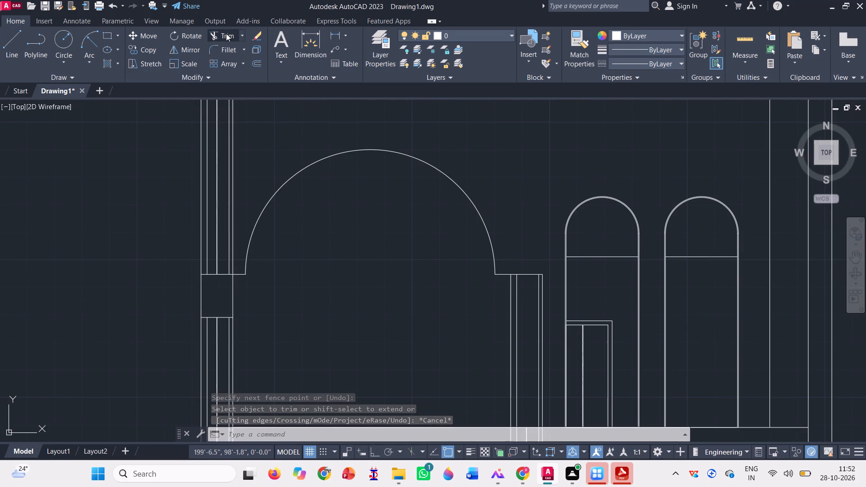
pyautogui.click(242, 181)
pyautogui.click(204, 181)
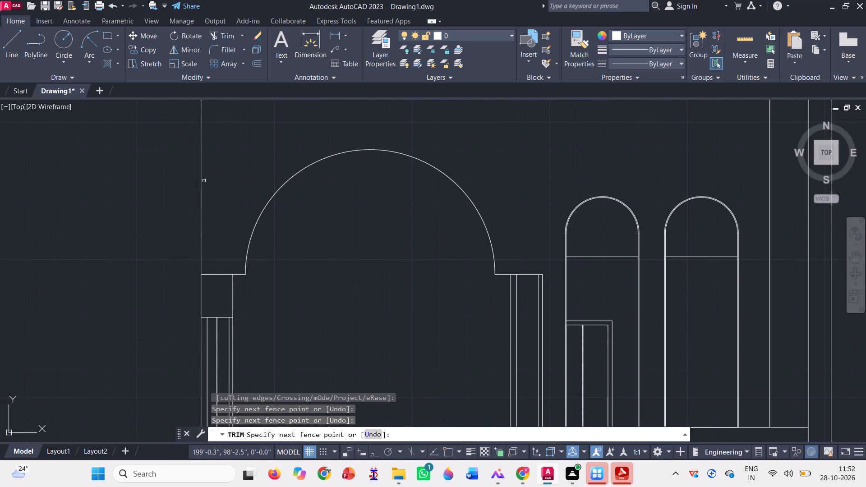
pyautogui.scroll(-2, 218, 239)
pyautogui.scroll(3, 226, 180)
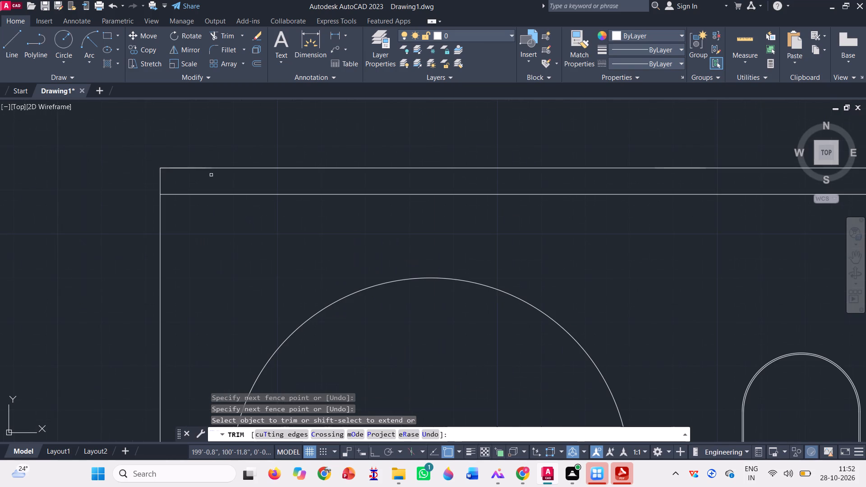
pyautogui.press('Escape')
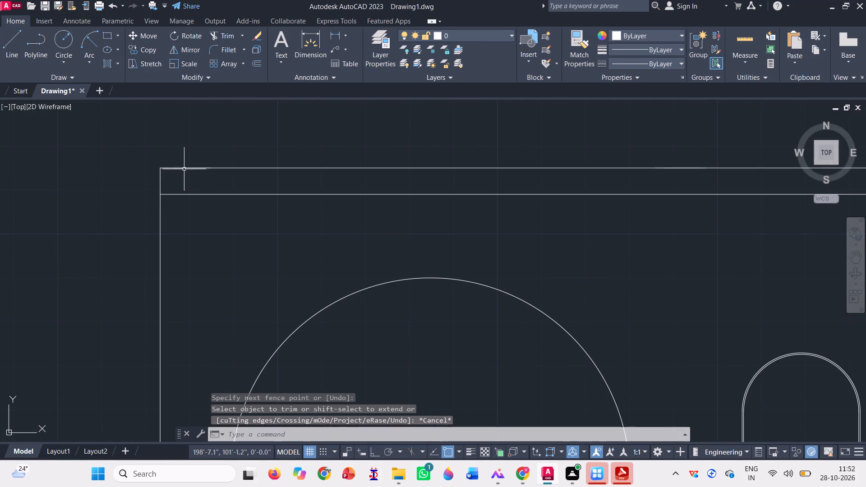
# Erase the short line segment overlapping the top horizontal line at the elevation's upper-left corner.
pyautogui.click(181, 168)
pyautogui.press('Delete')
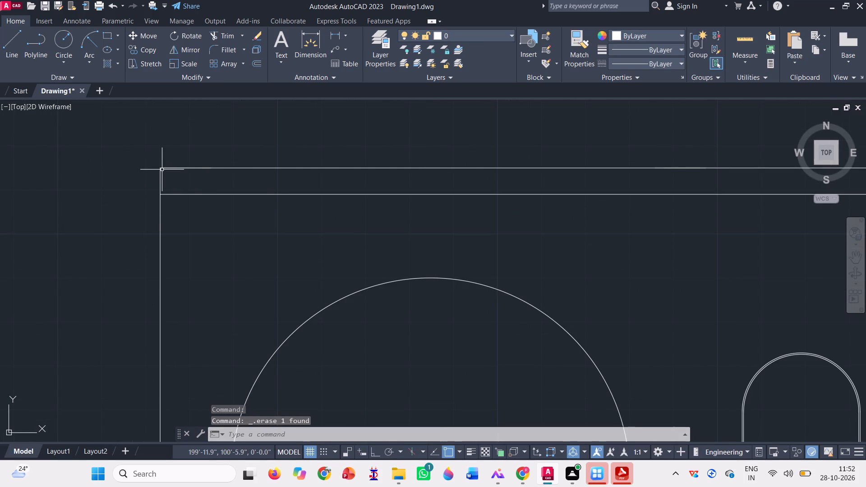
# Trim the short overlapping segments along the top horizontal line at the elevation's upper-left corner.
pyautogui.click(163, 168)
pyautogui.scroll(-2, 215, 209)
pyautogui.press('Escape')
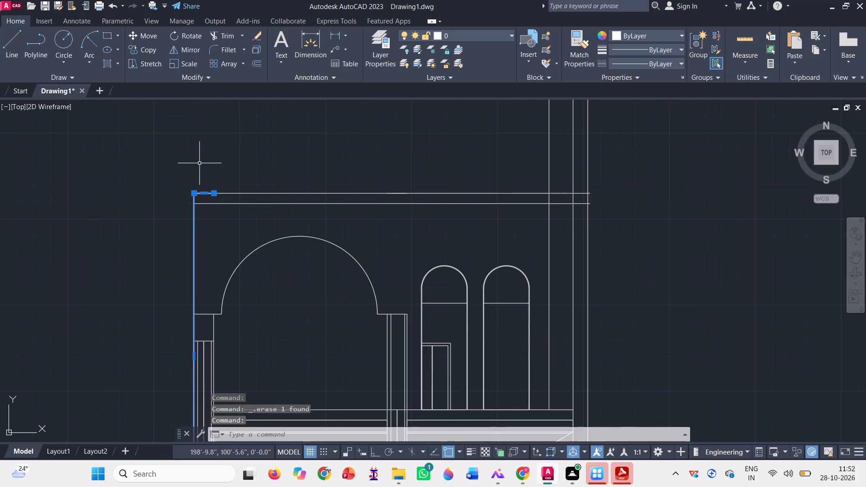
pyautogui.click(224, 41)
pyautogui.scroll(3, 208, 183)
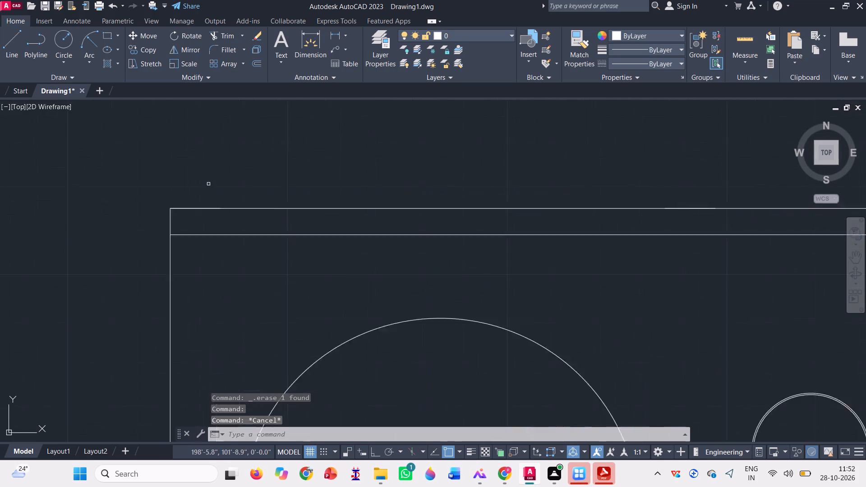
pyautogui.click(203, 222)
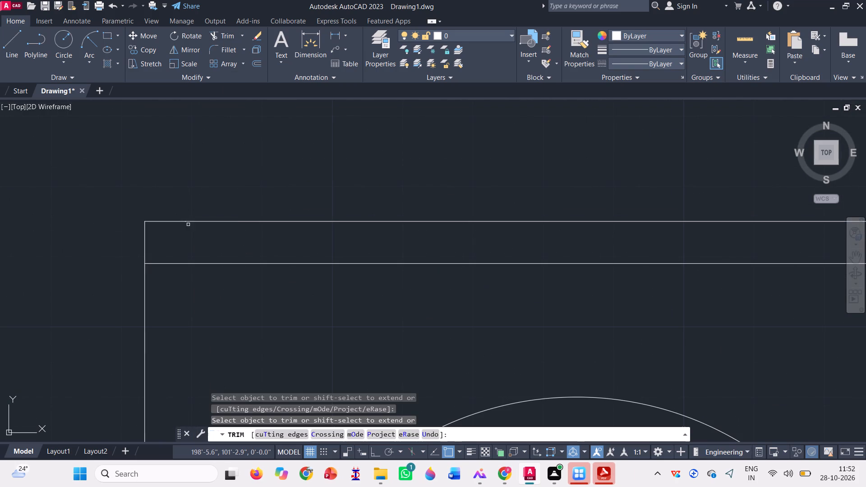
pyautogui.scroll(6, 188, 225)
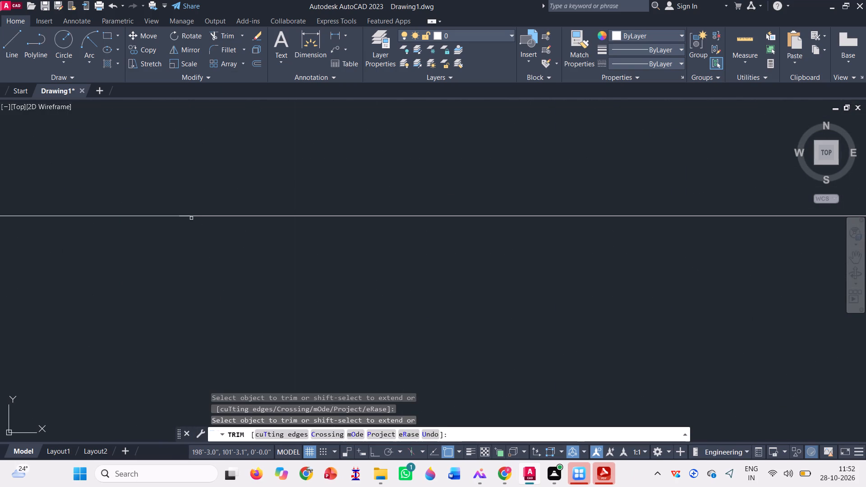
pyautogui.click(189, 217)
pyautogui.scroll(-6, 226, 198)
pyautogui.press('Escape')
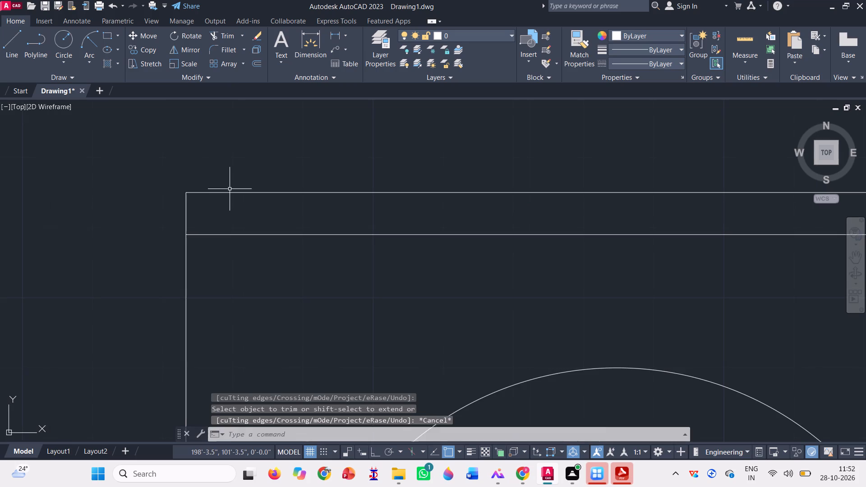
# Offset the large upper-left arch outward with a through point a short distance outside it, forming a narrow band.
pyautogui.scroll(-5, 200, 188)
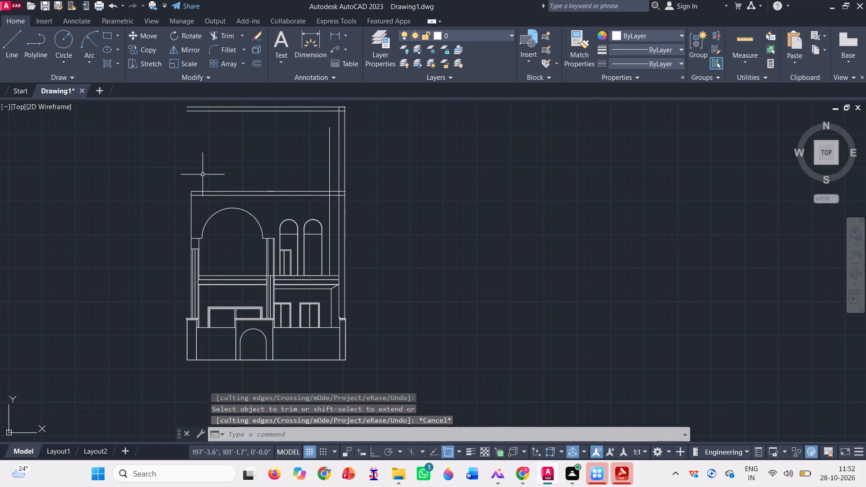
pyautogui.scroll(1, 185, 220)
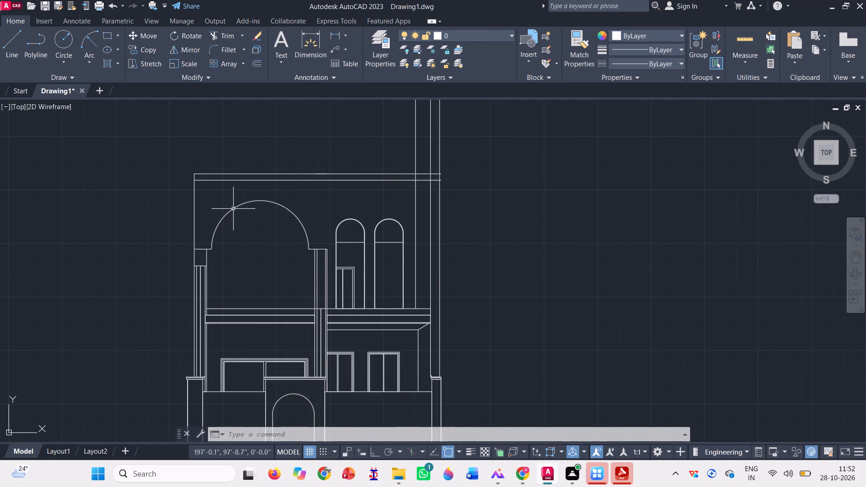
pyautogui.click(263, 68)
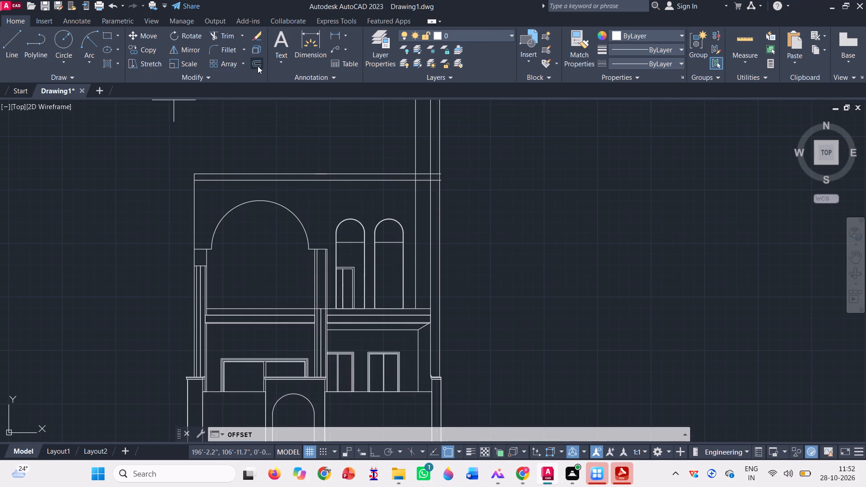
pyautogui.click(258, 66)
pyautogui.press('space')
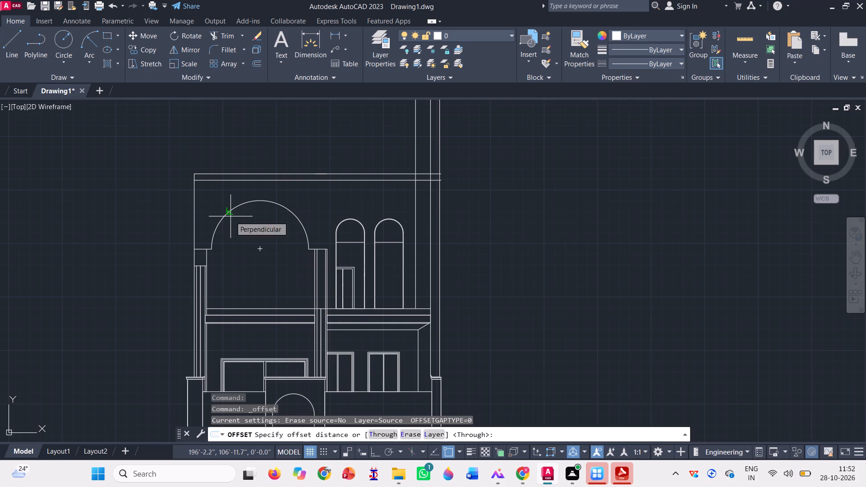
pyautogui.click(226, 213)
pyautogui.scroll(1, 226, 213)
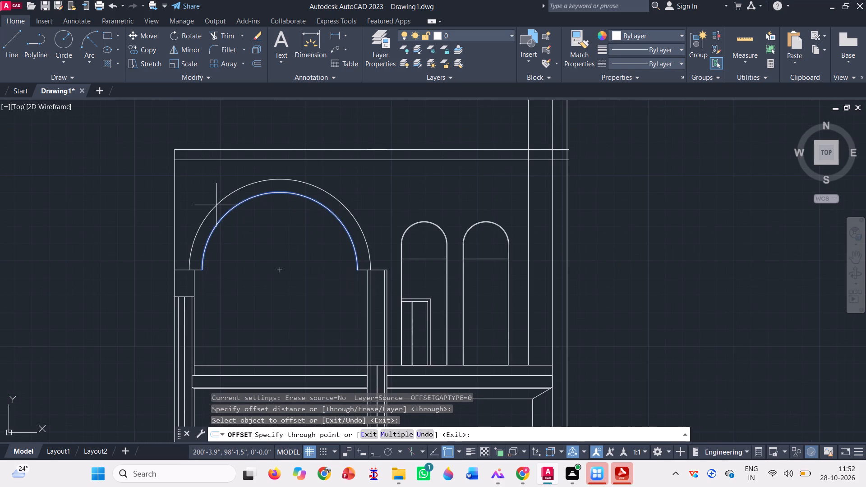
pyautogui.scroll(2, 218, 205)
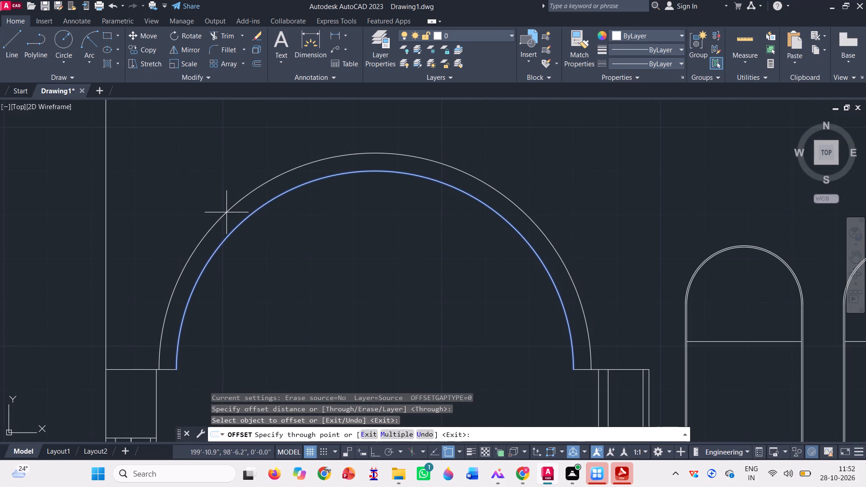
pyautogui.click(233, 216)
pyautogui.scroll(-1, 262, 260)
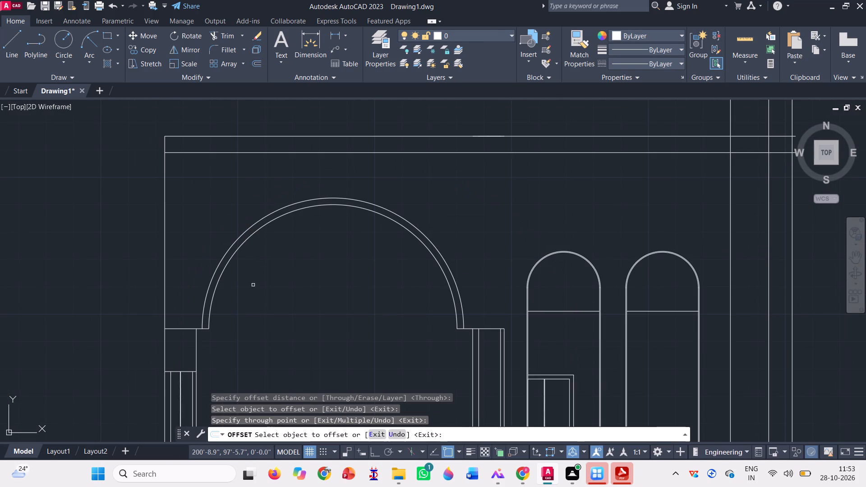
pyautogui.press('Escape')
pyautogui.scroll(-1, 239, 286)
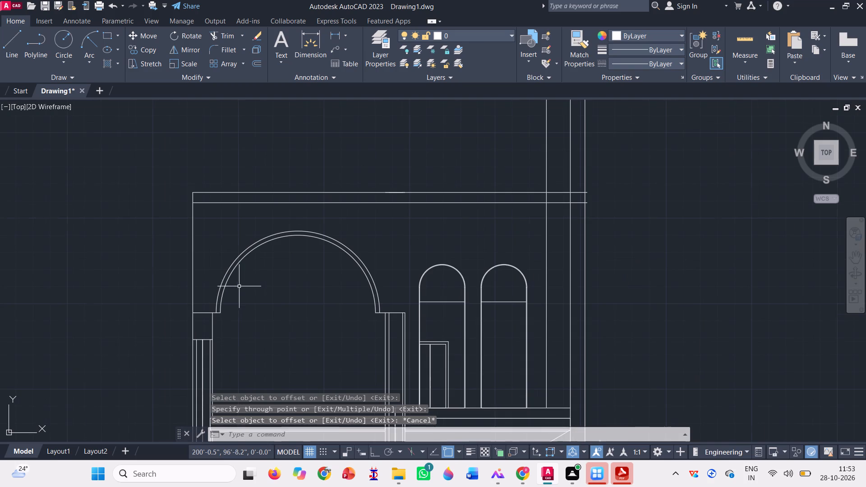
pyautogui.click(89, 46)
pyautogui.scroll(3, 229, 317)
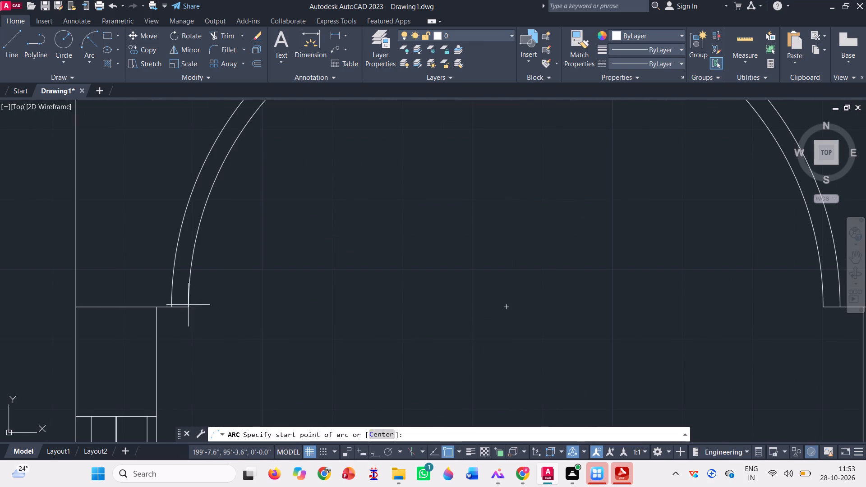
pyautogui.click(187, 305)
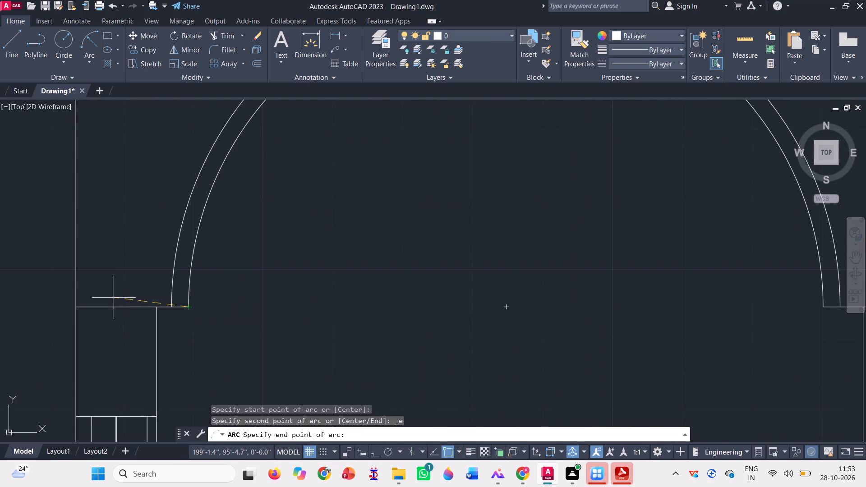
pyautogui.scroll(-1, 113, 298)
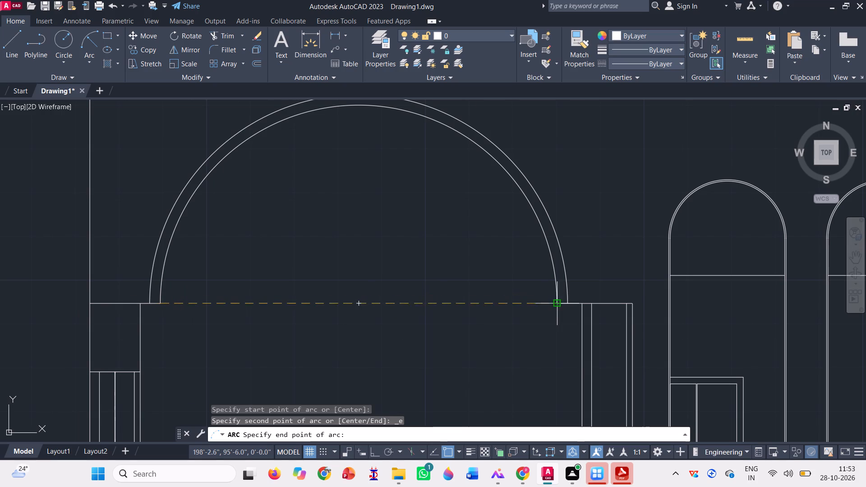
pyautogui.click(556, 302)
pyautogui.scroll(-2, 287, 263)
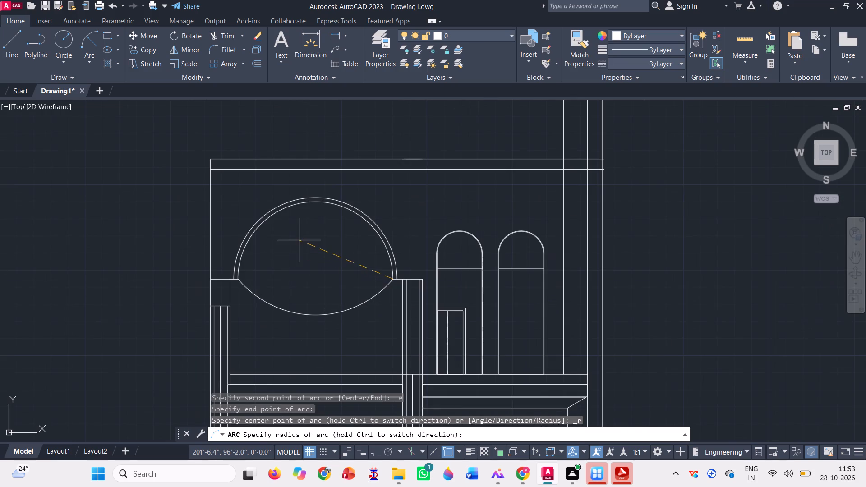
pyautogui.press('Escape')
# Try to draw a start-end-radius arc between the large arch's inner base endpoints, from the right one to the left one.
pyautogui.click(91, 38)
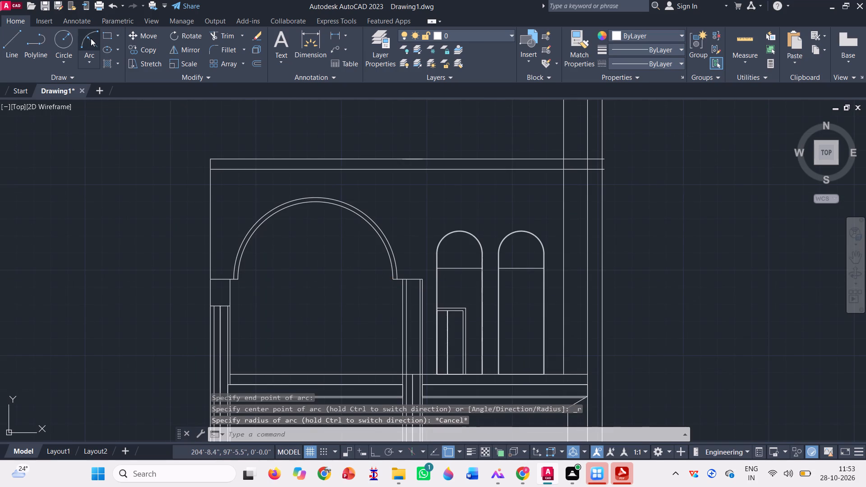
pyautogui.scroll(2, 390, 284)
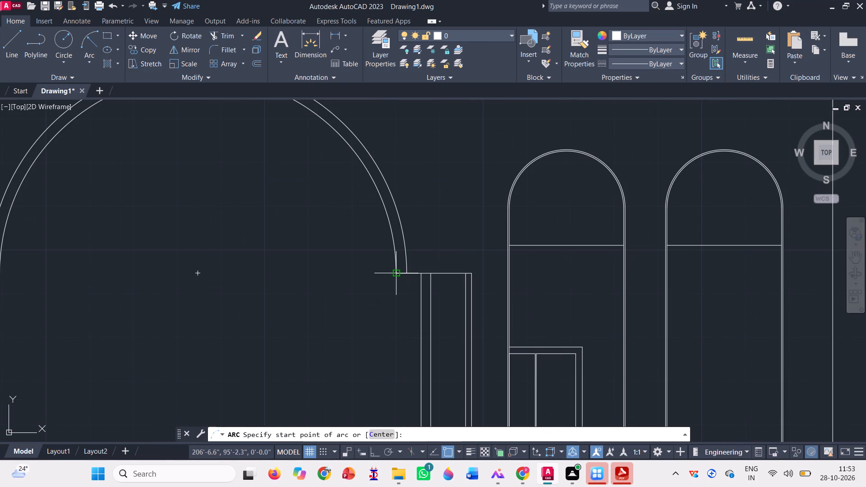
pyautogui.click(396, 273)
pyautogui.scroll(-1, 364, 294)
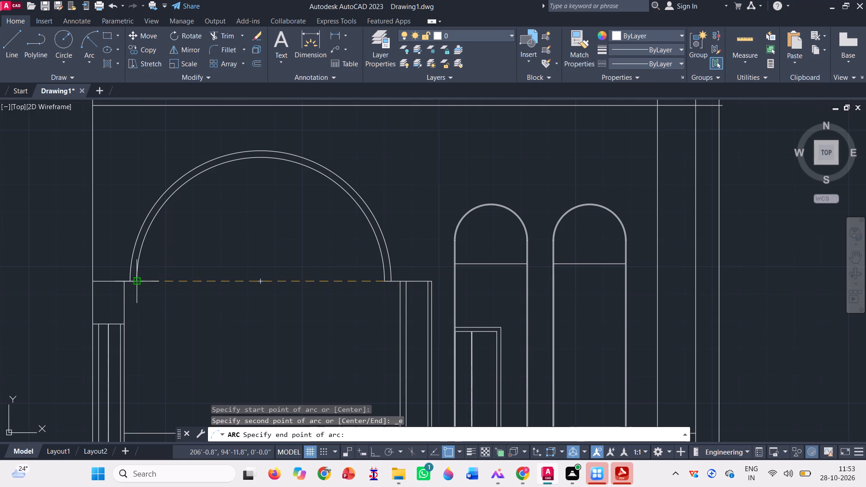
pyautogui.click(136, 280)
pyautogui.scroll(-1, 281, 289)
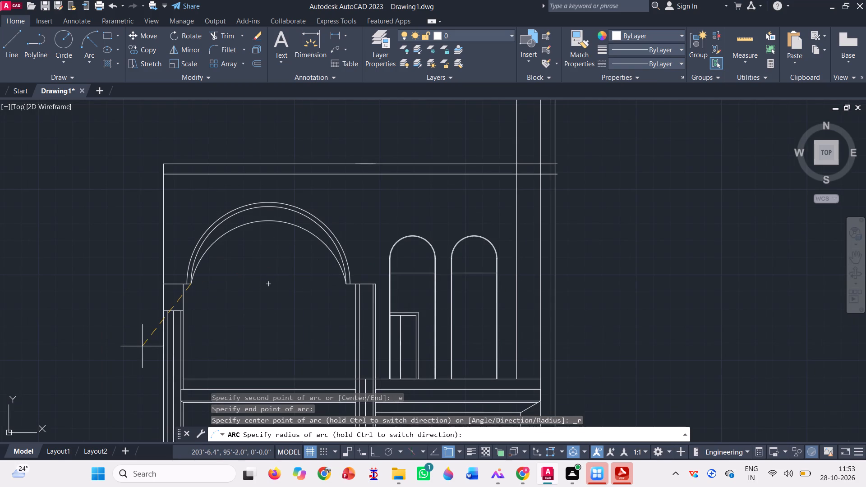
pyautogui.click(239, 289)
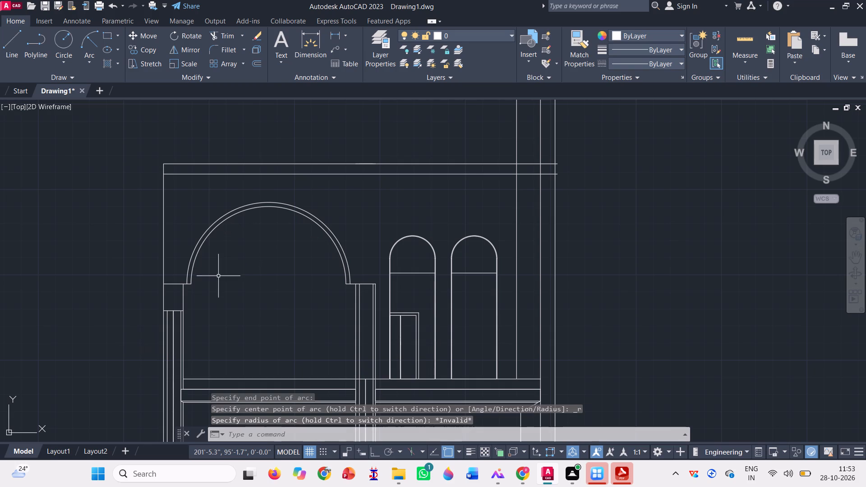
# Draw a shallower start-end-radius arc inside the large arch, from its inner right base endpoint to its inner left one.
pyautogui.click(92, 41)
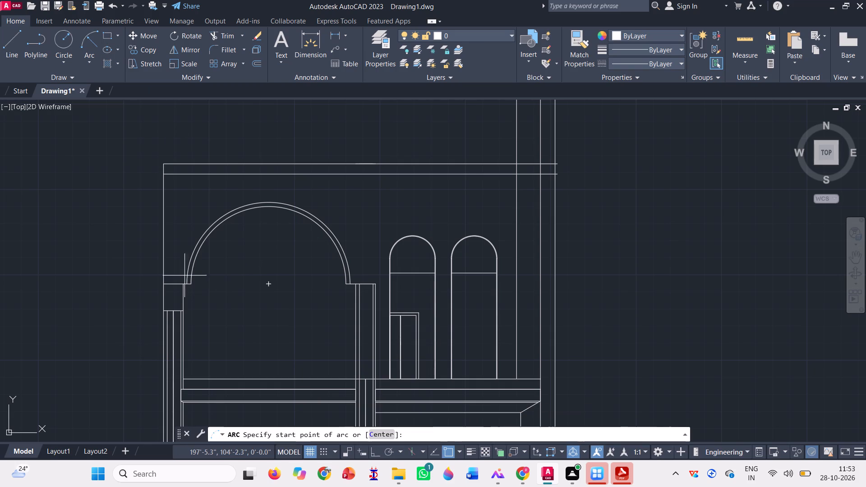
pyautogui.click(346, 285)
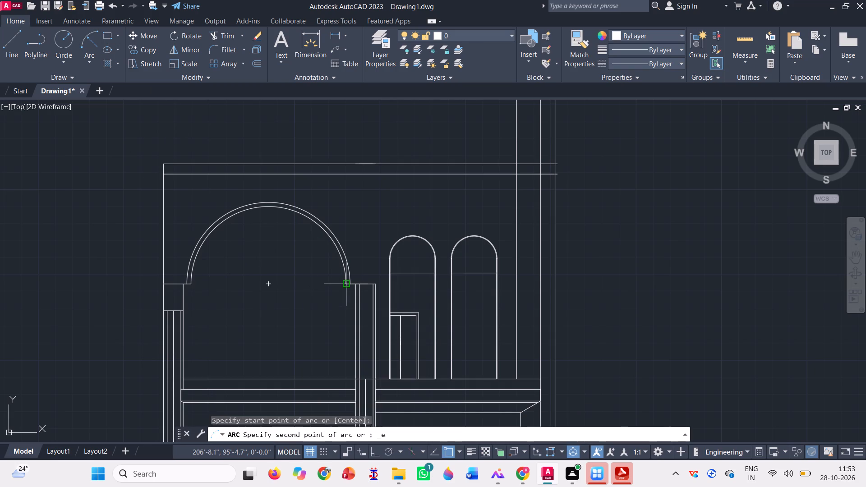
pyautogui.click(191, 284)
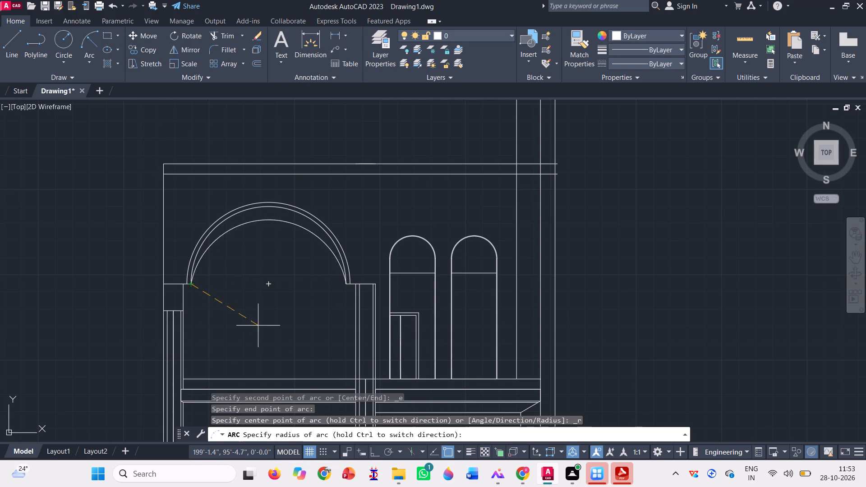
pyautogui.click(268, 301)
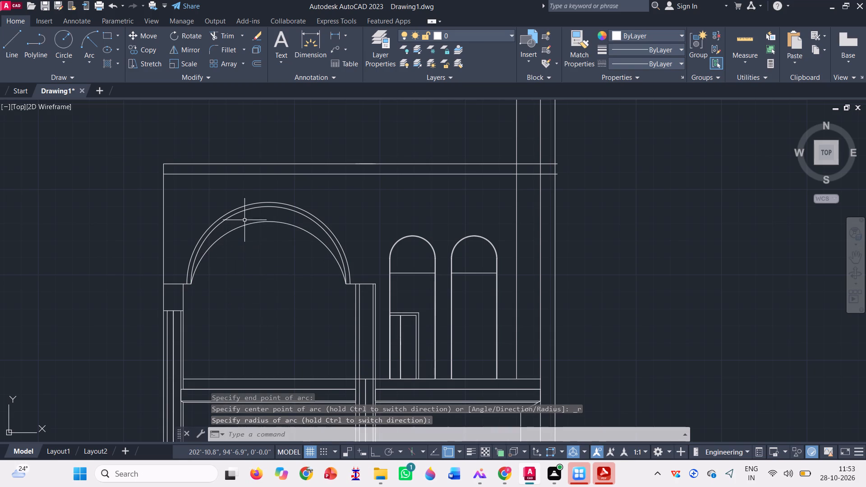
# Draw a rectangle about 6 ft wide and 5.5 ft high beneath the shallow arc, standing on the upper floor line.
pyautogui.scroll(-1, 244, 212)
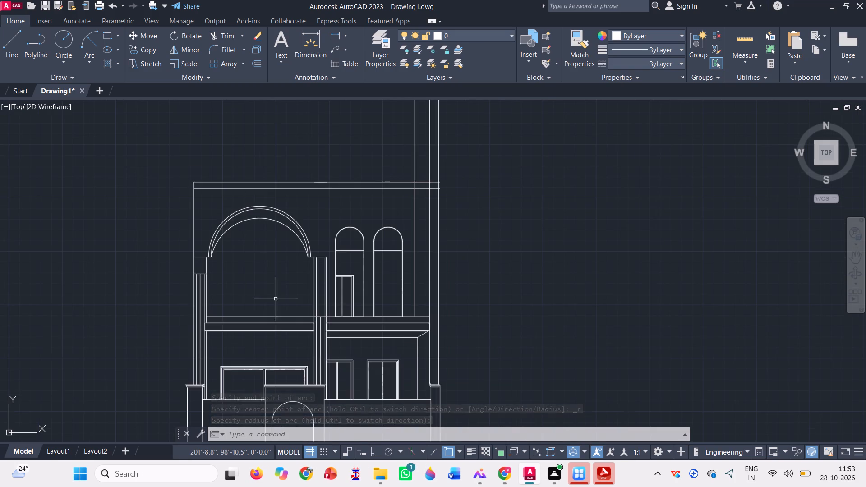
pyautogui.scroll(1, 276, 299)
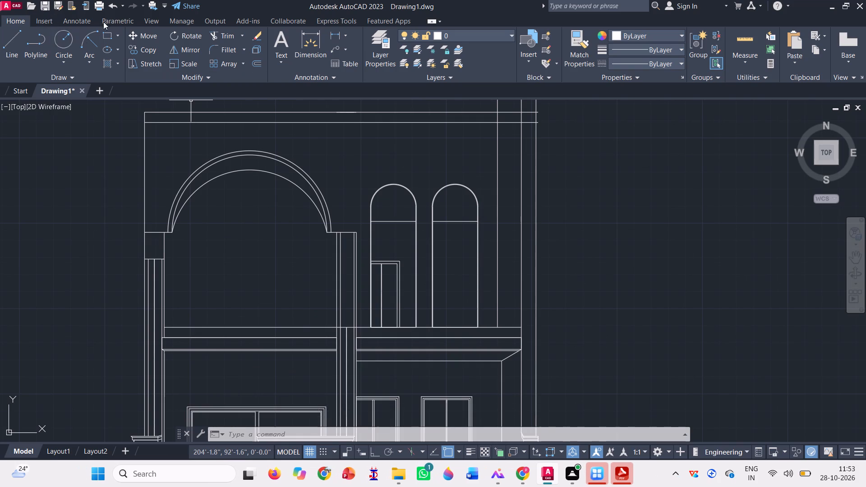
pyautogui.click(102, 32)
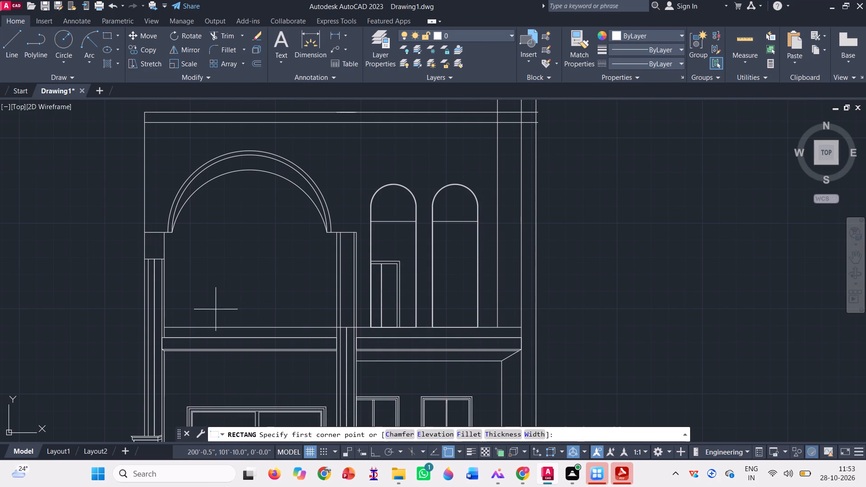
pyautogui.scroll(1, 209, 317)
pyautogui.scroll(-1, 278, 327)
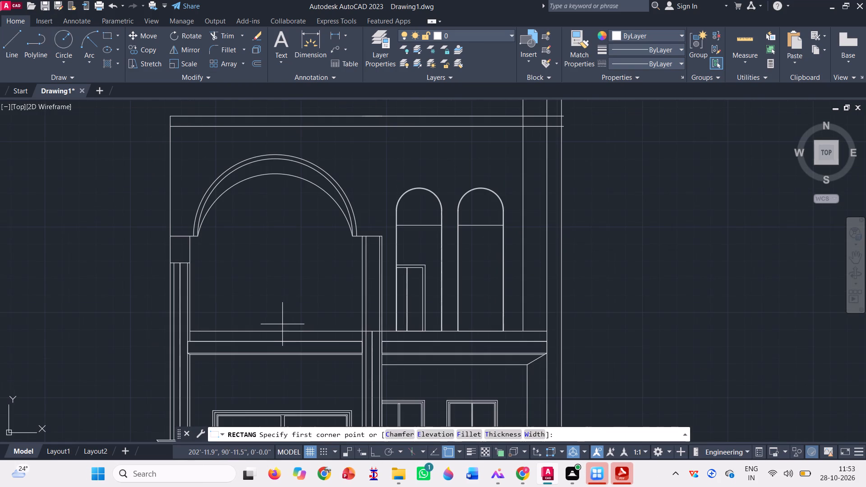
pyautogui.click(338, 332)
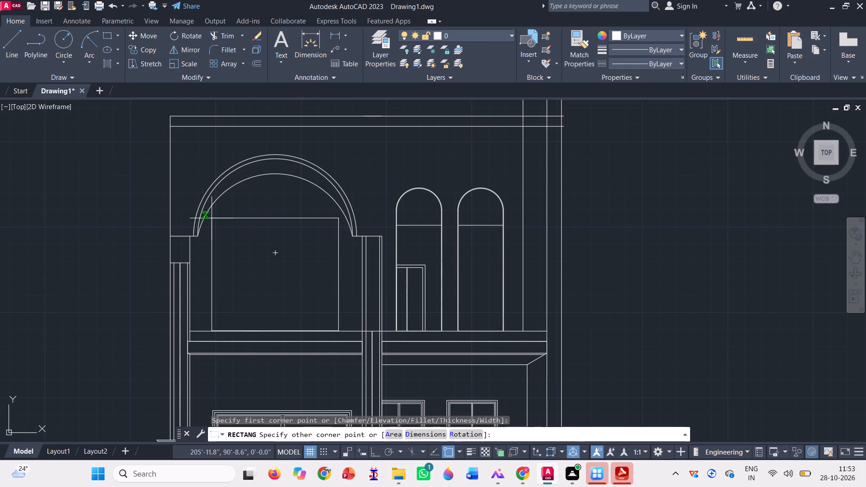
pyautogui.scroll(2, 213, 216)
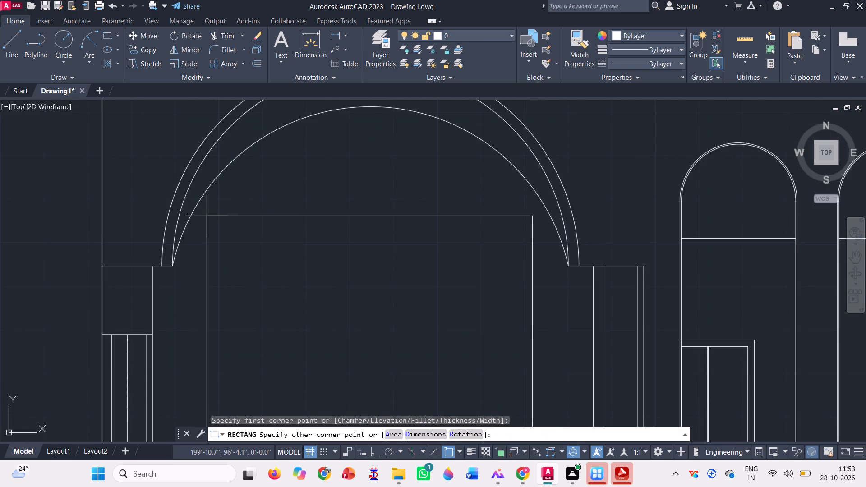
pyautogui.click(207, 216)
pyautogui.scroll(-2, 180, 198)
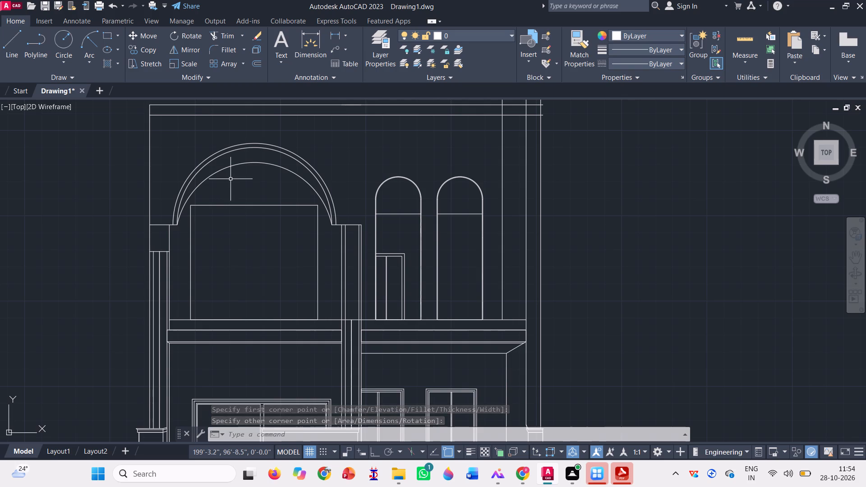
pyautogui.press('Escape')
# Offset the rectangle beneath the shallow arc inward with a through point a short distance inside it.
pyautogui.click(253, 67)
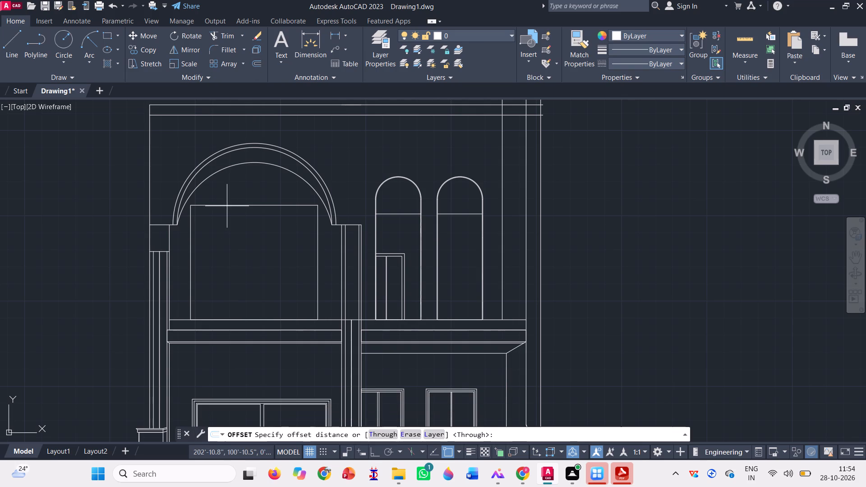
pyautogui.press('space')
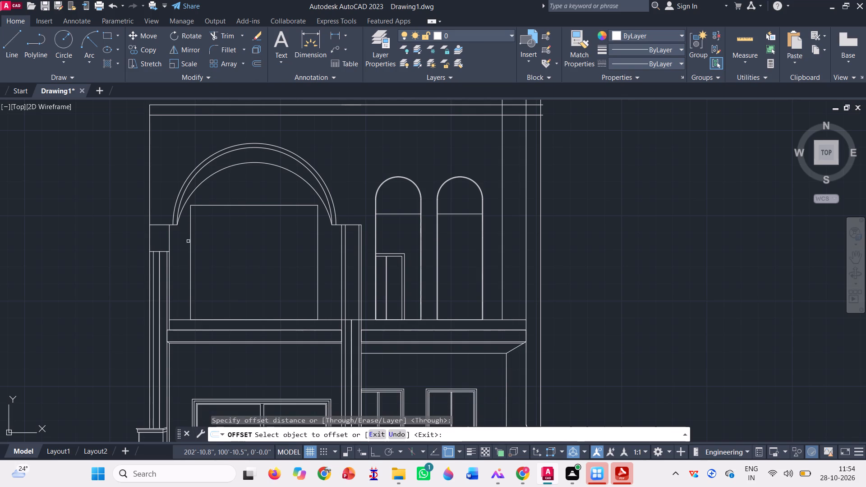
pyautogui.click(190, 243)
pyautogui.scroll(1, 198, 242)
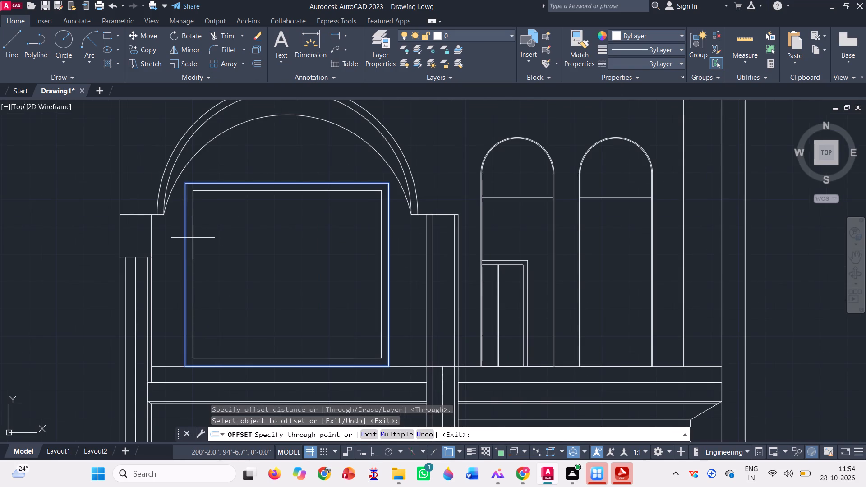
pyautogui.scroll(1, 193, 238)
pyautogui.click(193, 238)
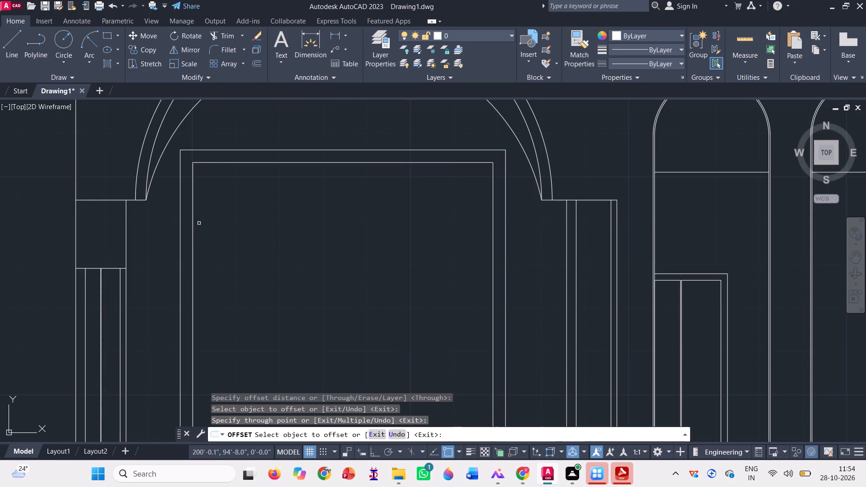
pyautogui.scroll(-1, 201, 221)
pyautogui.press('Escape')
# Trim away the bottom edge of the inner offset rectangle under the large arch.
pyautogui.click(225, 38)
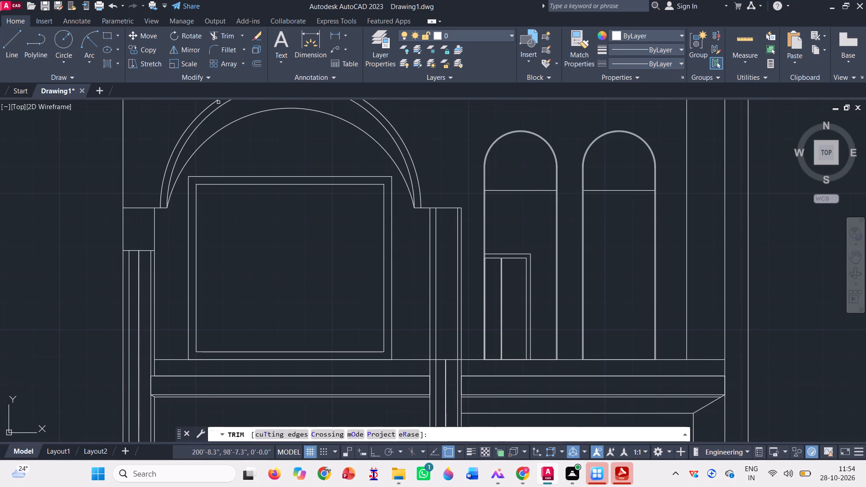
pyautogui.click(244, 354)
pyautogui.click(241, 341)
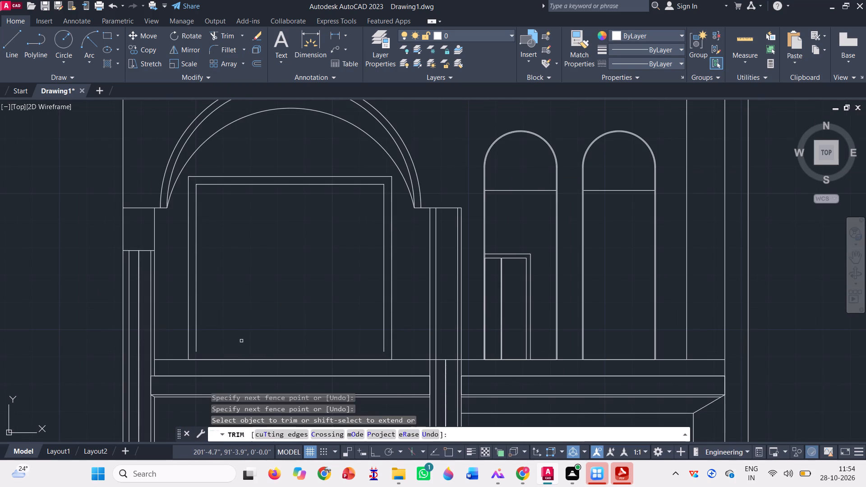
pyautogui.press('Escape')
# Extend both open sides of the inner rectangle down to the upper floor line.
pyautogui.click(243, 32)
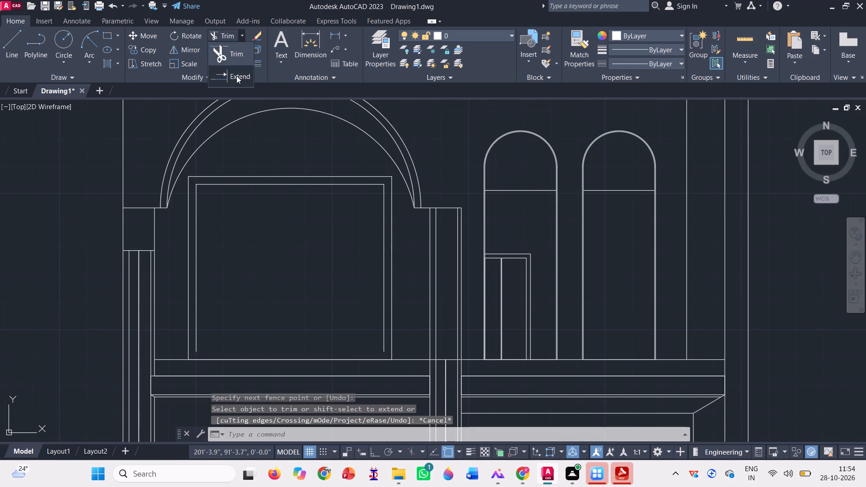
pyautogui.click(238, 78)
pyautogui.scroll(2, 193, 357)
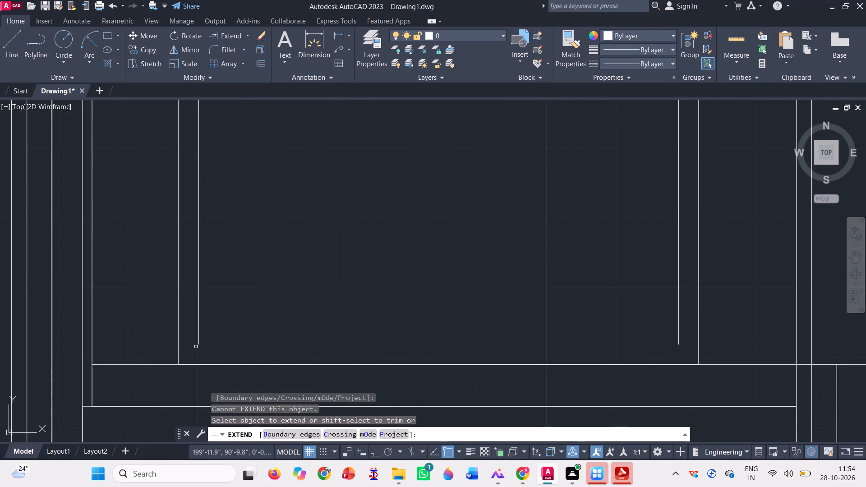
pyautogui.click(196, 345)
pyautogui.click(214, 338)
pyautogui.scroll(-1, 203, 331)
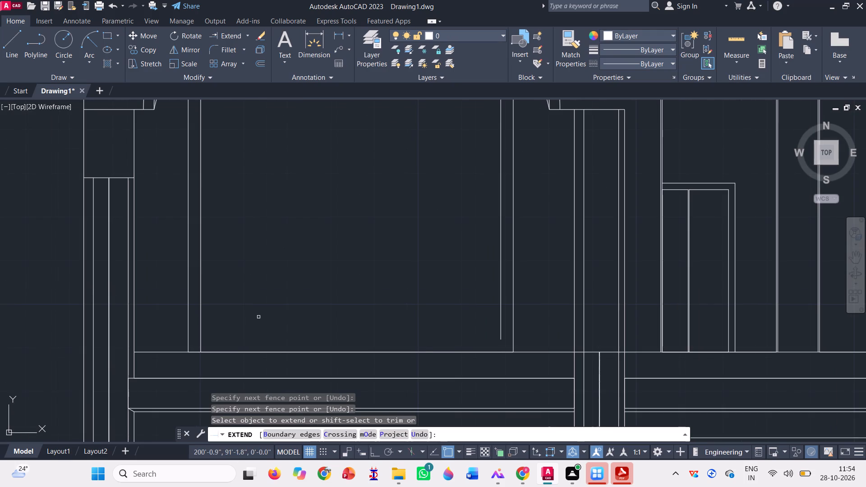
pyautogui.click(503, 332)
pyautogui.click(488, 324)
pyautogui.scroll(-2, 377, 358)
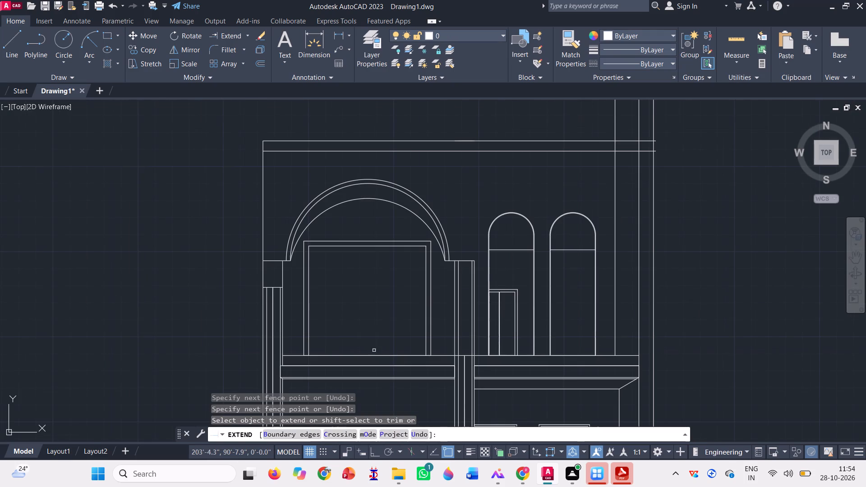
pyautogui.press('Escape')
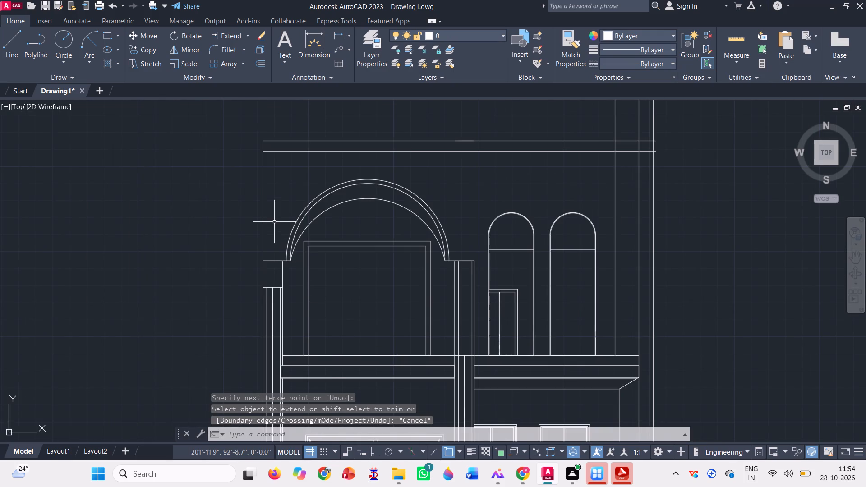
# Offset the open inner frame outline inward by a narrow gap using a through point.
pyautogui.scroll(-1, 274, 222)
pyautogui.scroll(1, 318, 285)
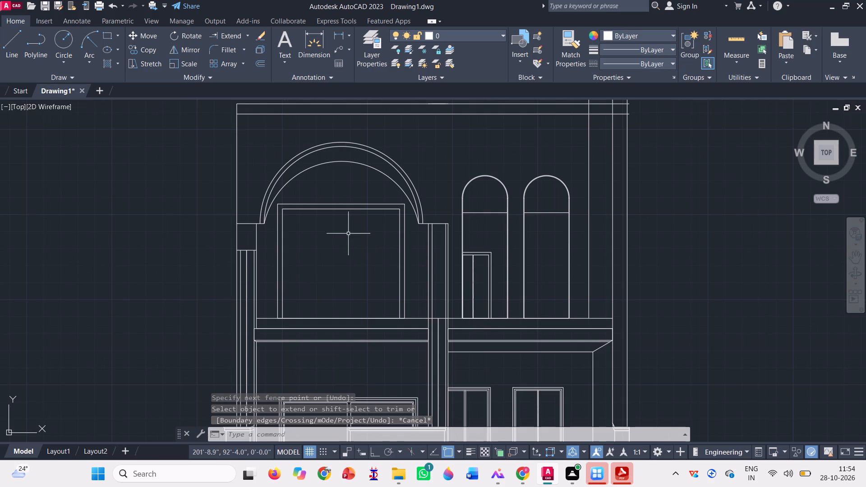
pyautogui.click(262, 66)
pyautogui.press('space')
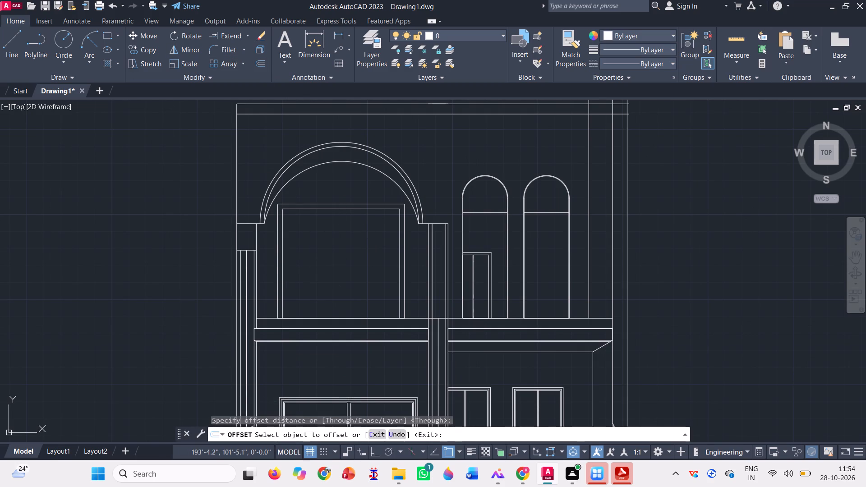
pyautogui.click(282, 266)
pyautogui.scroll(5, 286, 259)
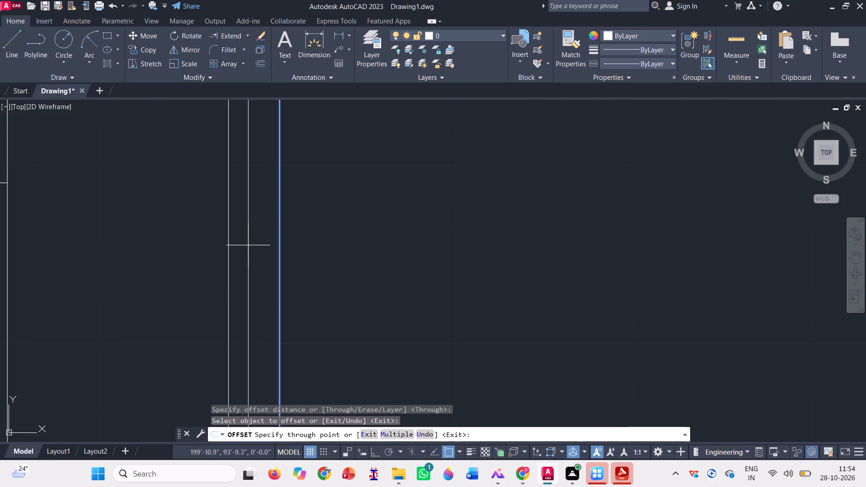
pyautogui.scroll(1, 248, 245)
pyautogui.click(255, 247)
pyautogui.scroll(-3, 258, 247)
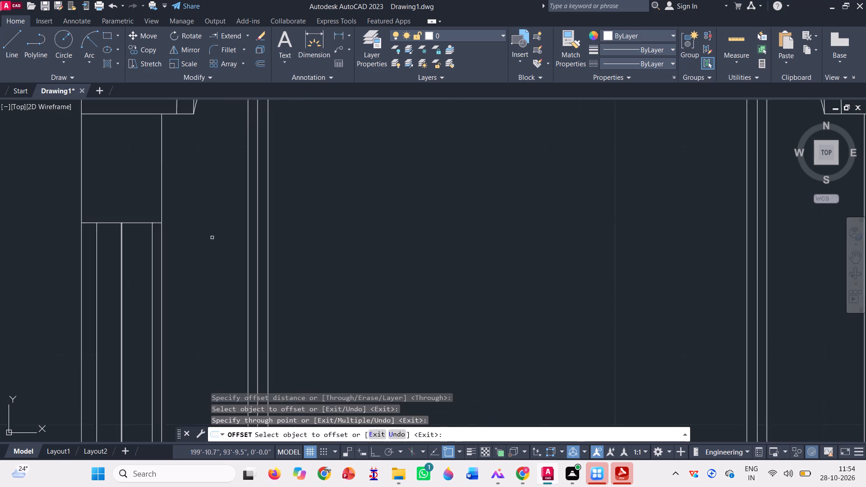
pyautogui.scroll(-2, 212, 238)
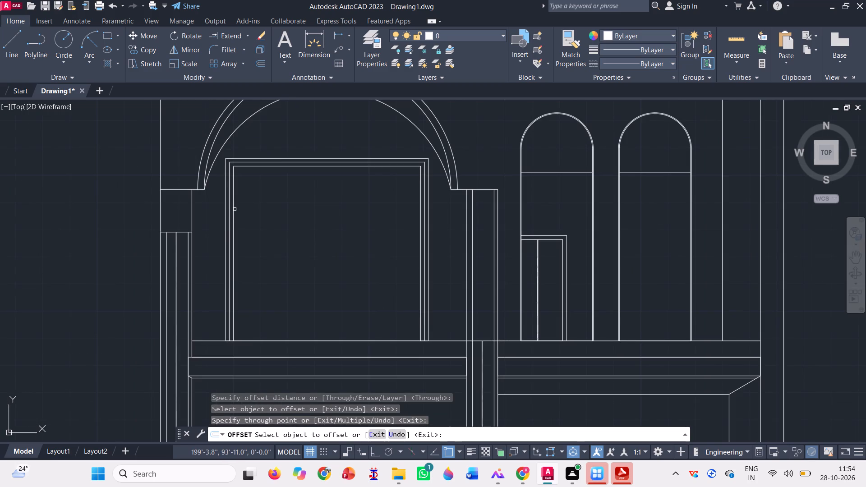
# Offset the innermost frame outline inward again with a through point, leaving a wider gap than the previous bands.
pyautogui.click(234, 209)
pyautogui.scroll(2, 249, 219)
pyautogui.scroll(-1, 245, 217)
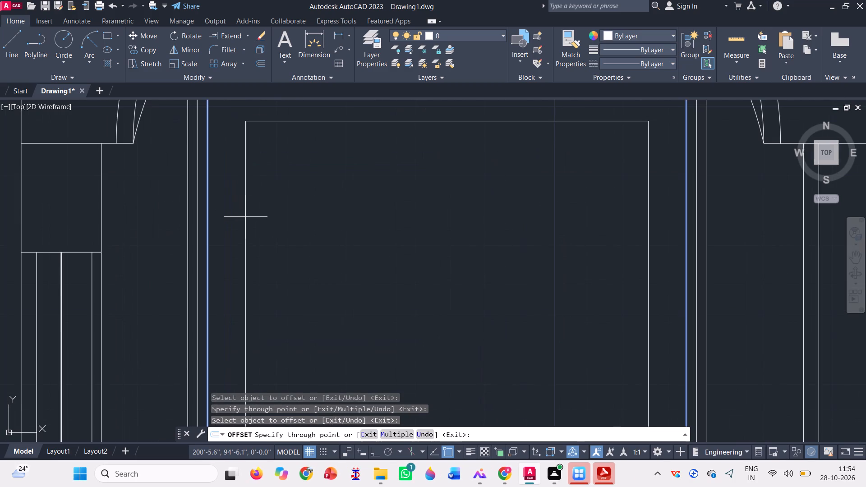
pyautogui.click(234, 205)
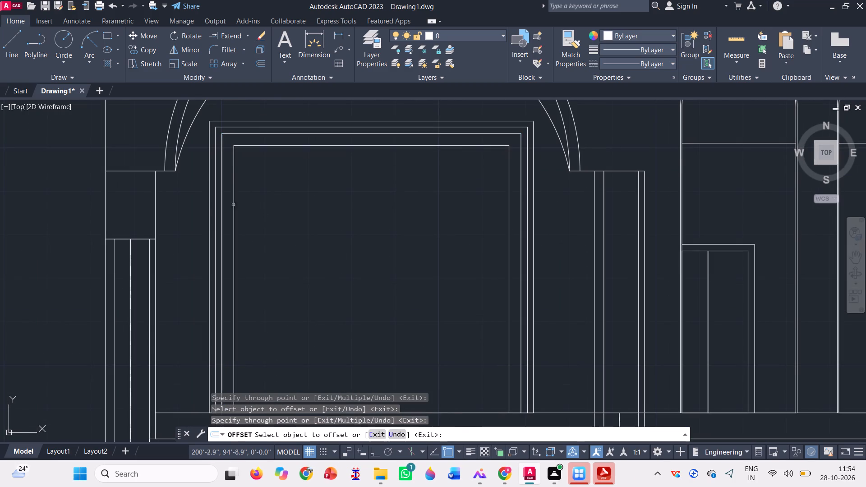
pyautogui.scroll(-1, 239, 201)
pyautogui.press('Escape')
# Draw a narrow mullion rectangle from the midpoint of the innermost frame's top edge down to the upper floor line.
pyautogui.click(108, 36)
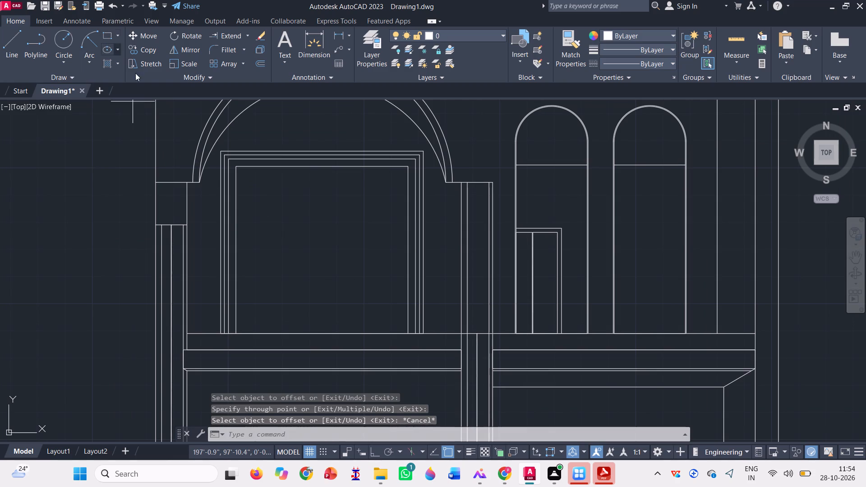
pyautogui.click(322, 168)
pyautogui.scroll(1, 329, 315)
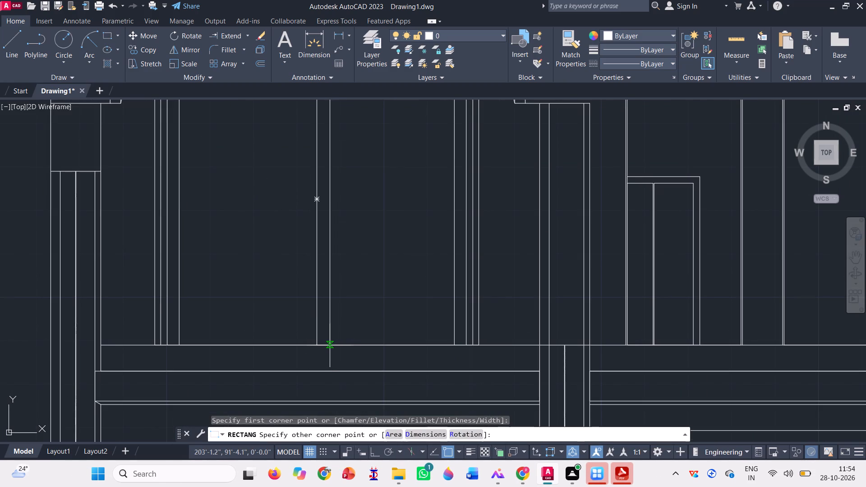
pyautogui.scroll(3, 327, 345)
pyautogui.click(317, 349)
pyautogui.scroll(-3, 341, 387)
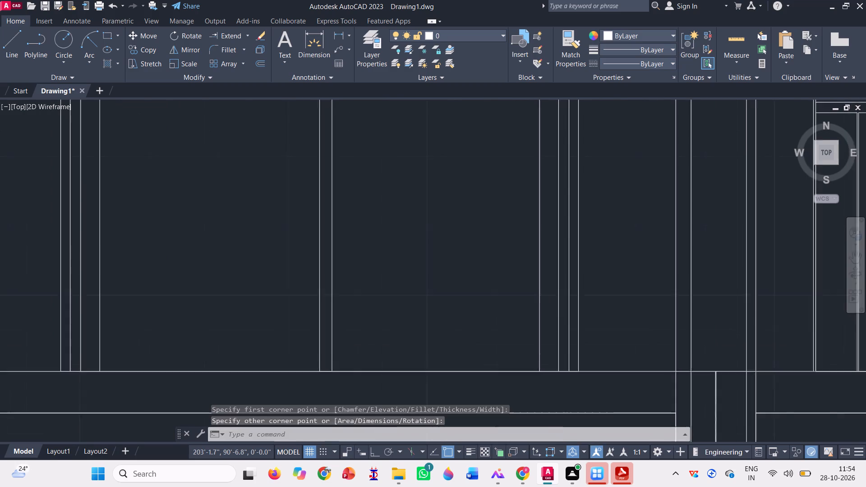
# Move the mullion rectangle from its top-edge midpoint to the midpoint of the frame's top edge, centring it in the opening.
pyautogui.click(345, 256)
pyautogui.click(313, 229)
pyautogui.write('m')
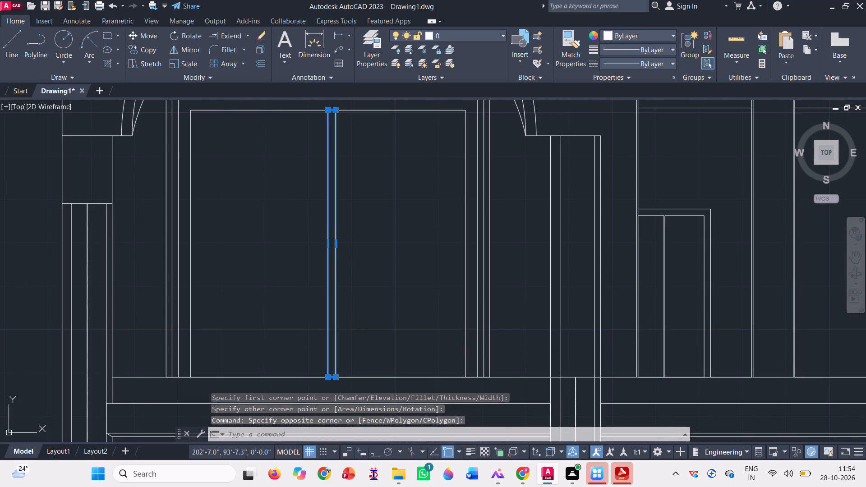
pyautogui.press('space')
pyautogui.scroll(-1, 322, 235)
pyautogui.scroll(3, 336, 168)
pyautogui.scroll(-1, 322, 168)
pyautogui.scroll(3, 305, 117)
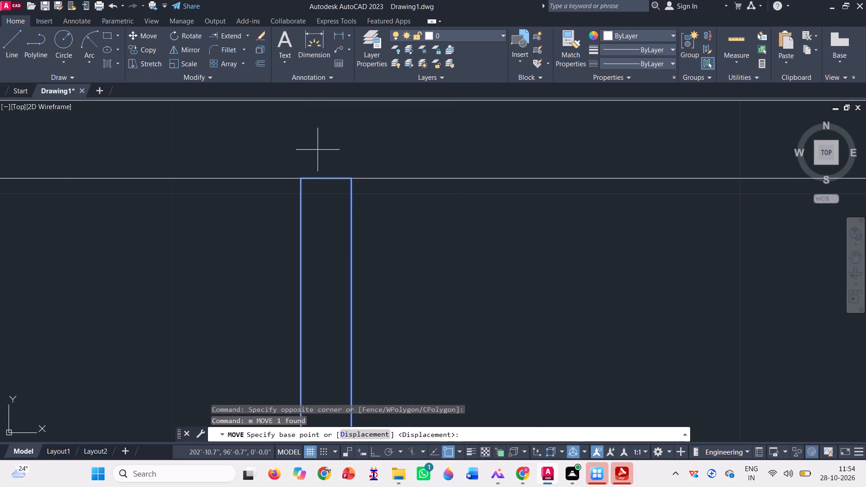
pyautogui.click(328, 178)
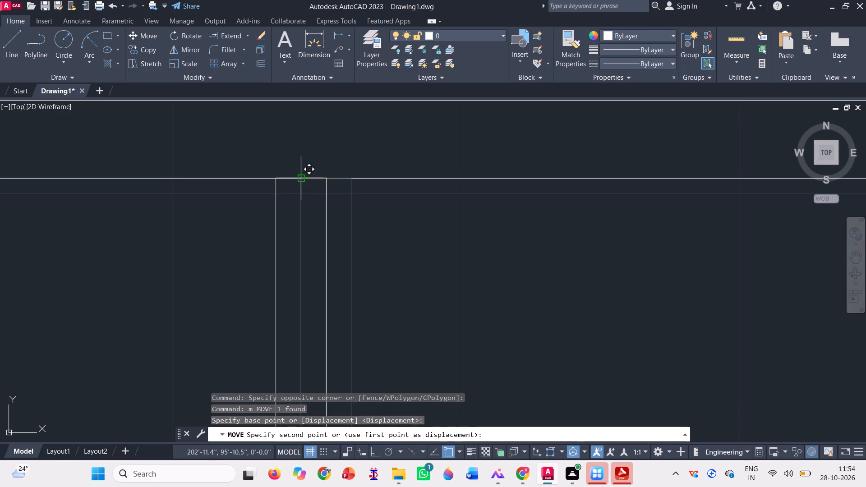
pyautogui.click(300, 176)
pyautogui.scroll(-3, 339, 185)
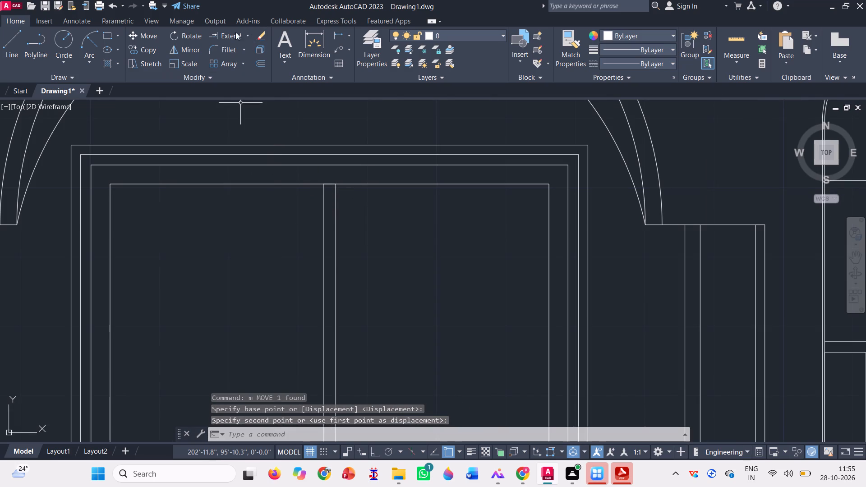
# Trim the overlapping top edges between the mullion's two sides, separating the opening into two panels.
pyautogui.click(249, 33)
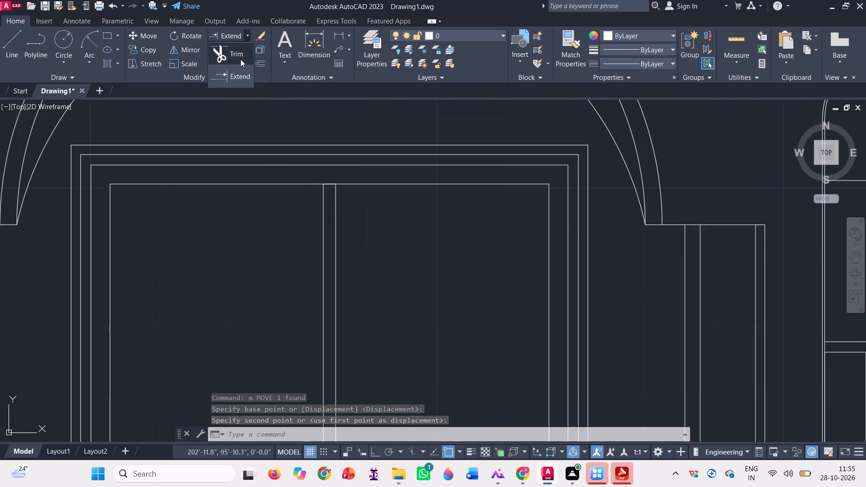
pyautogui.click(240, 59)
pyautogui.scroll(2, 300, 144)
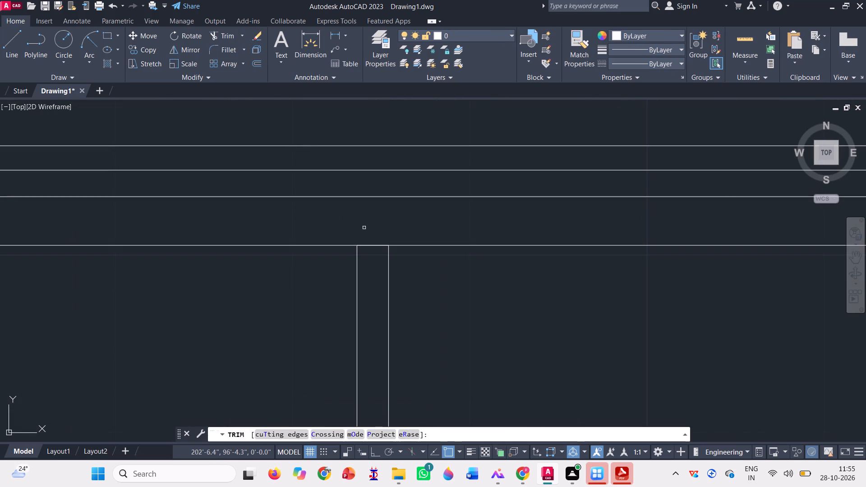
pyautogui.click(370, 247)
pyautogui.click(373, 241)
pyautogui.click(377, 254)
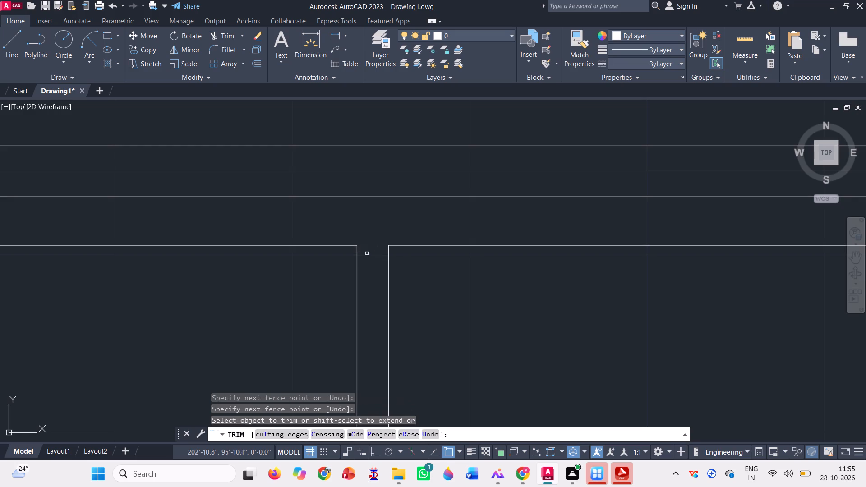
pyautogui.scroll(-2, 359, 230)
pyautogui.scroll(-1, 318, 198)
pyautogui.press('Escape')
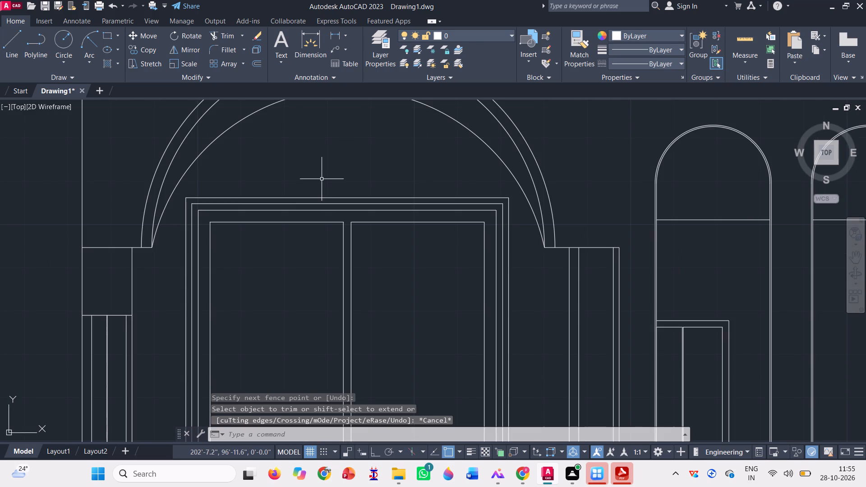
# Trim off the three vertical lines projecting above the building's roof band with a fence across them.
pyautogui.scroll(-1, 288, 199)
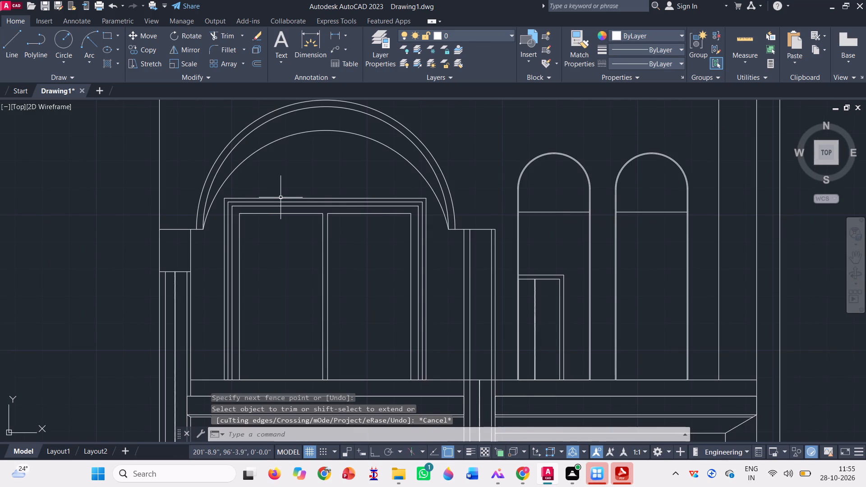
pyautogui.scroll(-1, 280, 198)
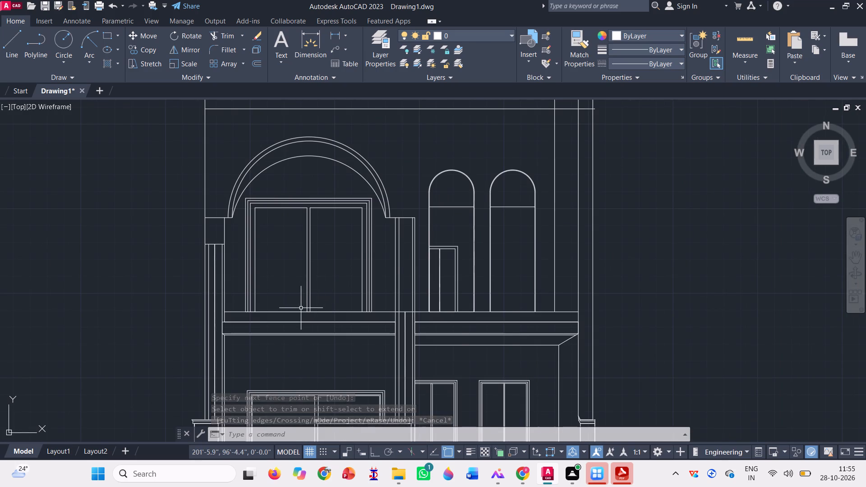
pyautogui.scroll(-1, 299, 310)
pyautogui.scroll(-1, 458, 196)
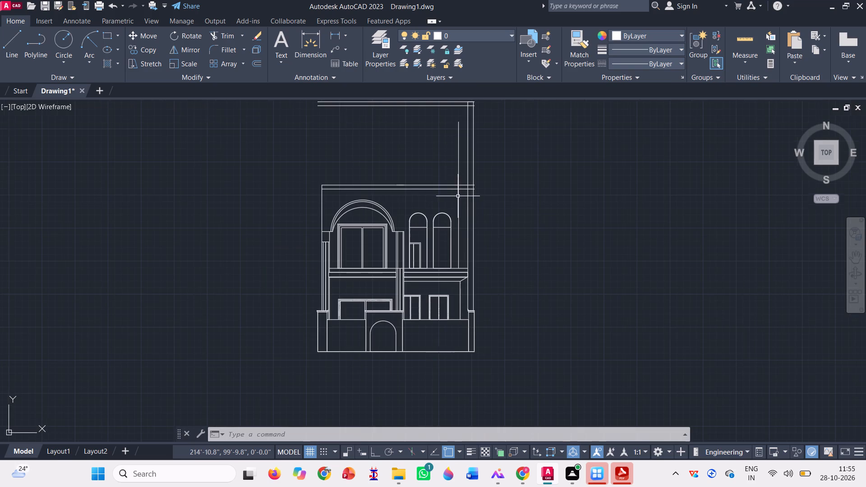
pyautogui.click(217, 32)
pyautogui.scroll(-1, 441, 299)
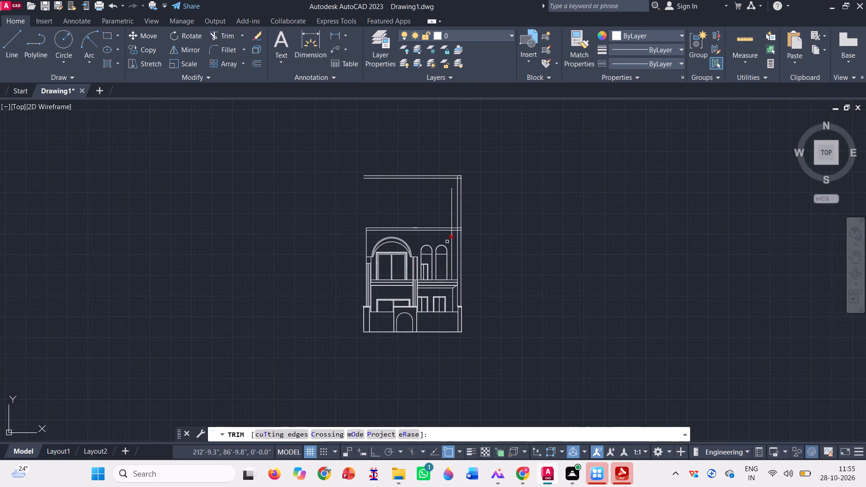
pyautogui.scroll(2, 447, 242)
pyautogui.click(431, 178)
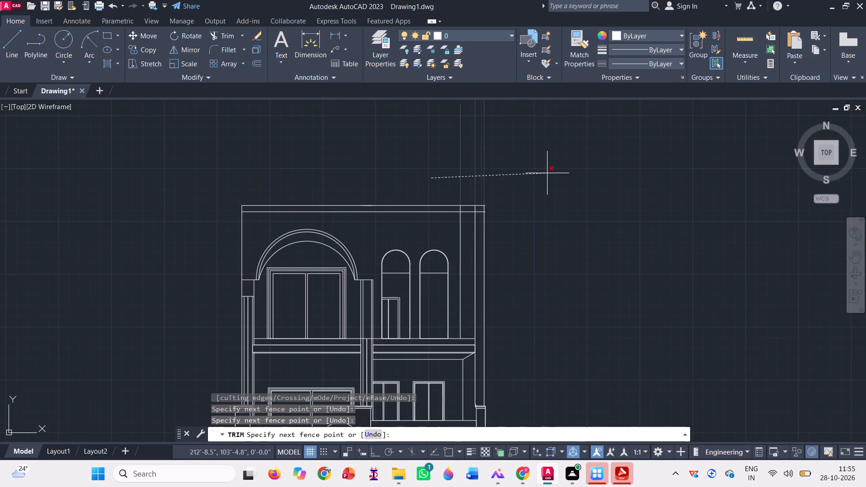
pyautogui.click(547, 173)
pyautogui.scroll(-1, 502, 268)
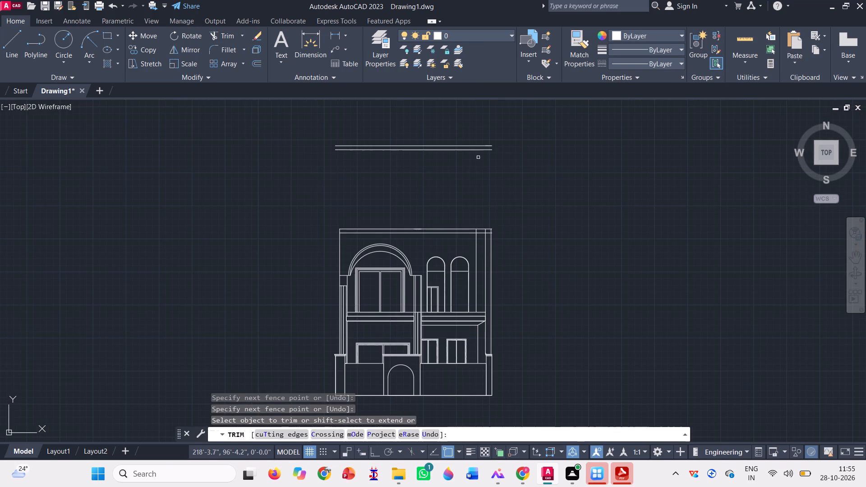
# Remove the two stray horizontal lines floating above the building with a trim fence across them.
pyautogui.click(478, 159)
pyautogui.click(425, 119)
pyautogui.scroll(2, 494, 144)
pyautogui.click(484, 148)
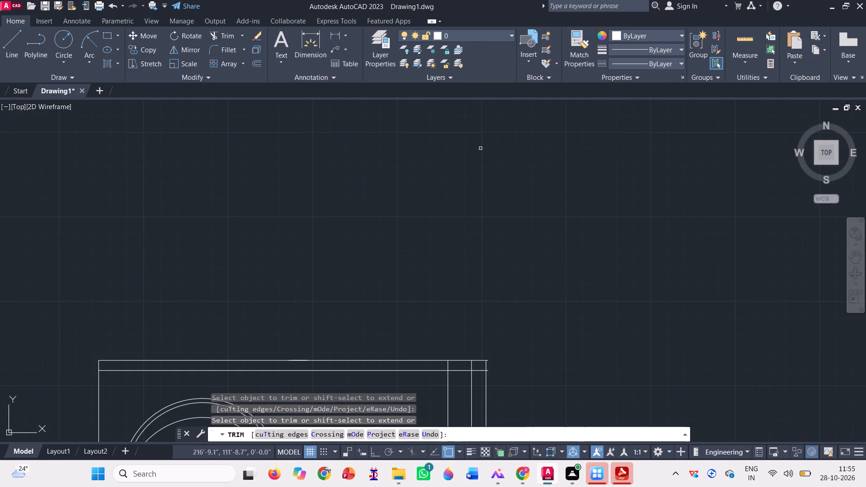
pyautogui.press('Escape')
pyautogui.scroll(-1, 365, 201)
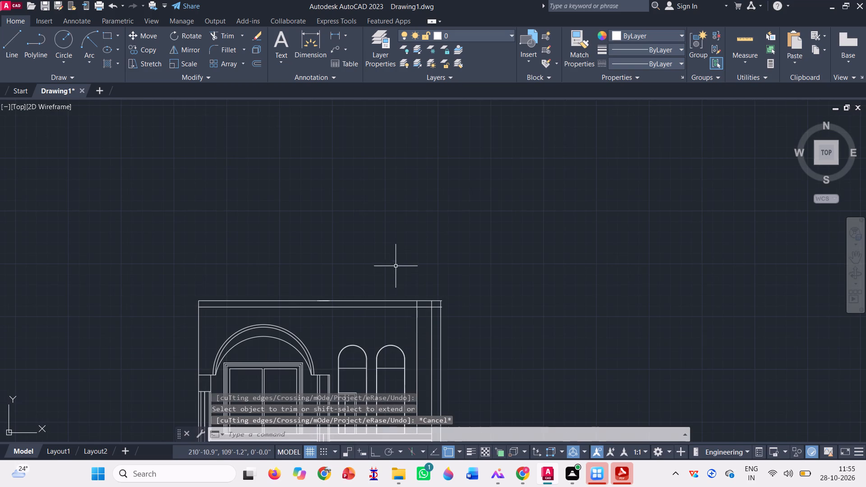
# Draw a vertical line from the outer end of the large arch's right-hand ledge straight up past the roof band, with Ortho on.
pyautogui.scroll(-1, 394, 266)
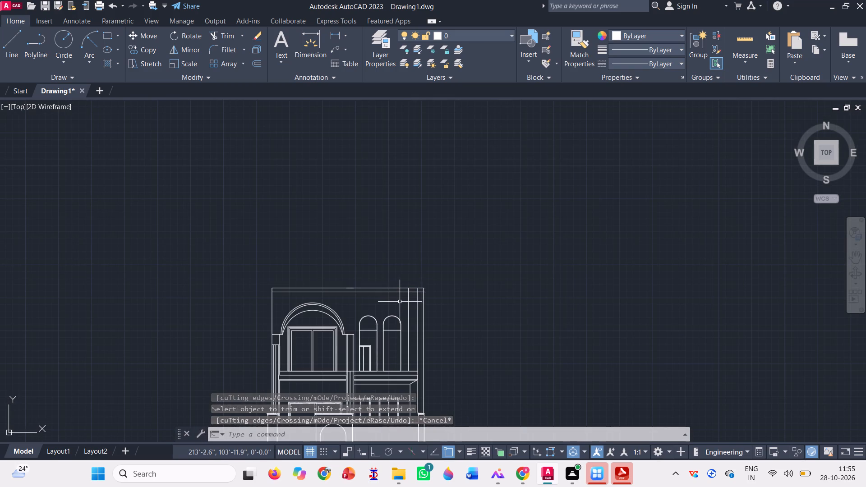
pyautogui.scroll(-1, 324, 250)
pyautogui.scroll(2, 346, 293)
pyautogui.press('l')
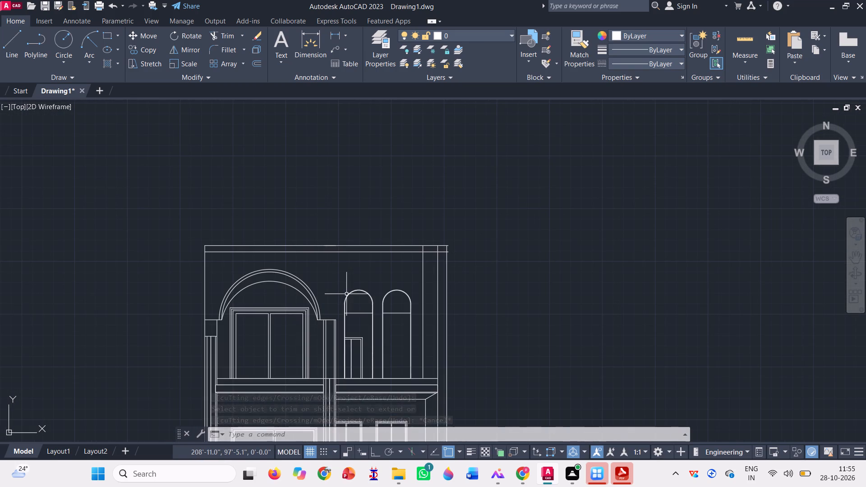
pyautogui.press('Return')
pyautogui.scroll(3, 332, 287)
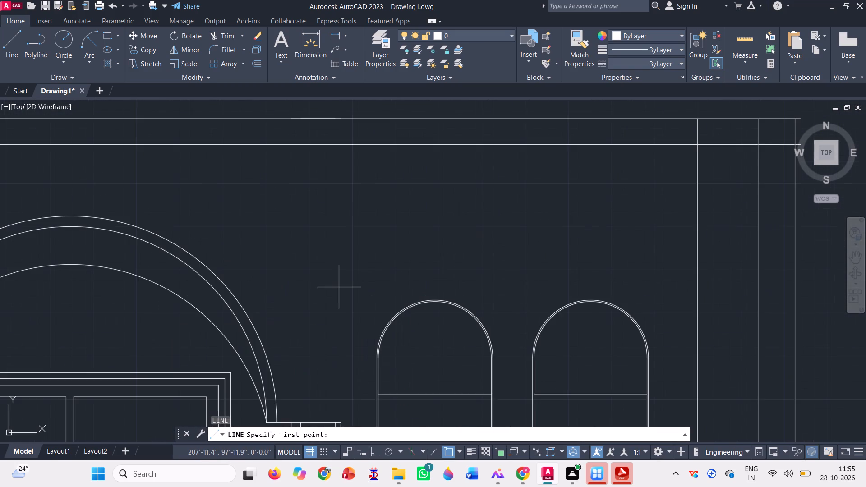
pyautogui.scroll(-2, 339, 299)
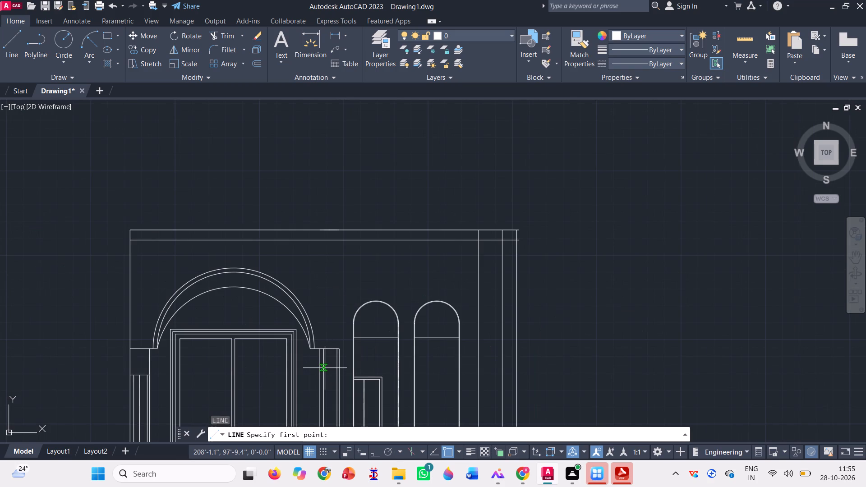
pyautogui.scroll(2, 336, 368)
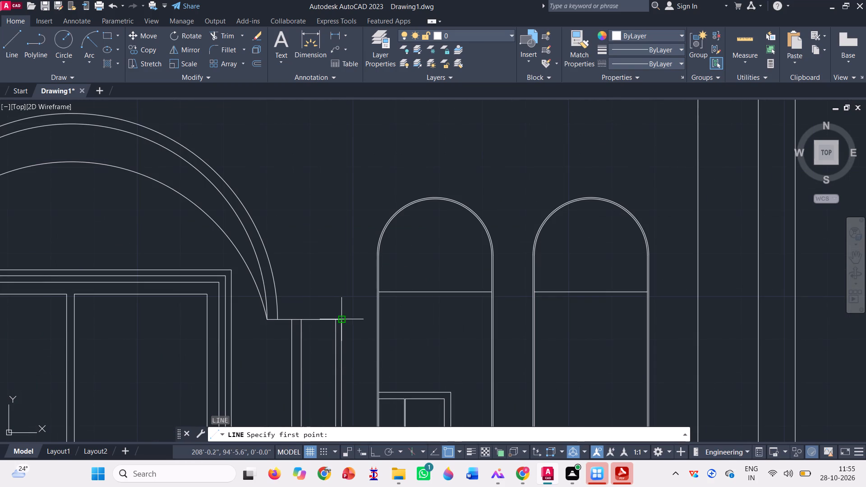
pyautogui.click(343, 322)
pyautogui.scroll(-2, 313, 342)
pyautogui.press('F8')
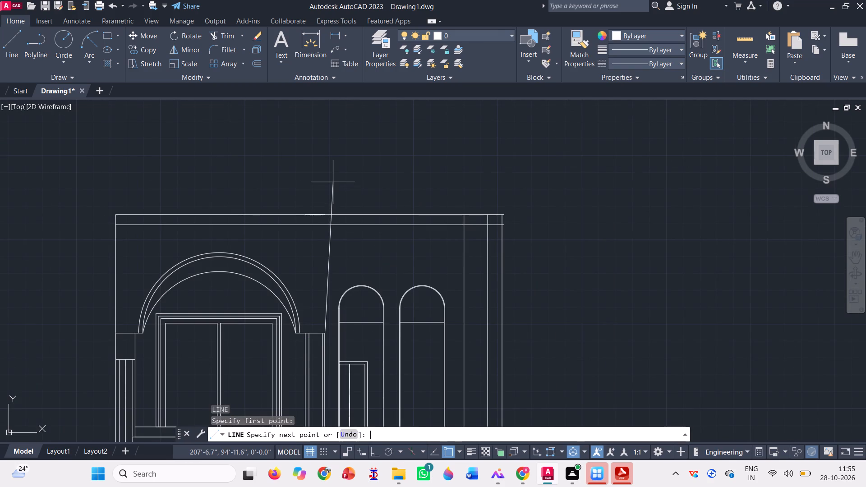
pyautogui.click(327, 184)
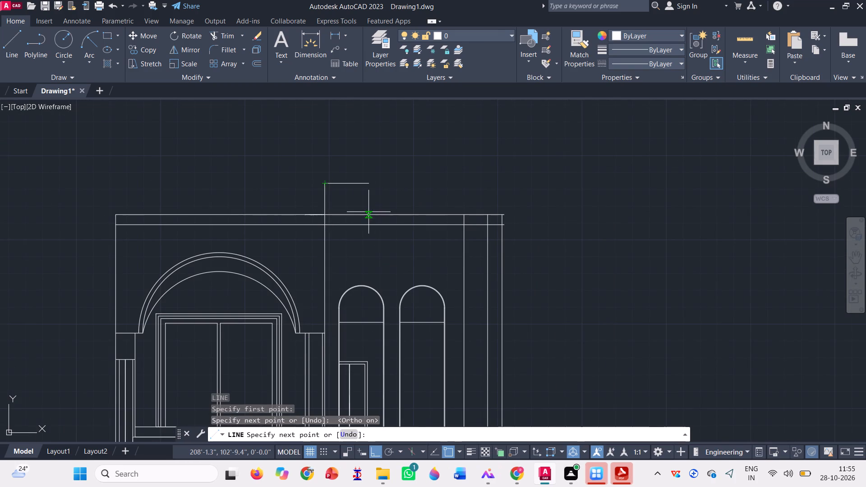
pyautogui.press('space')
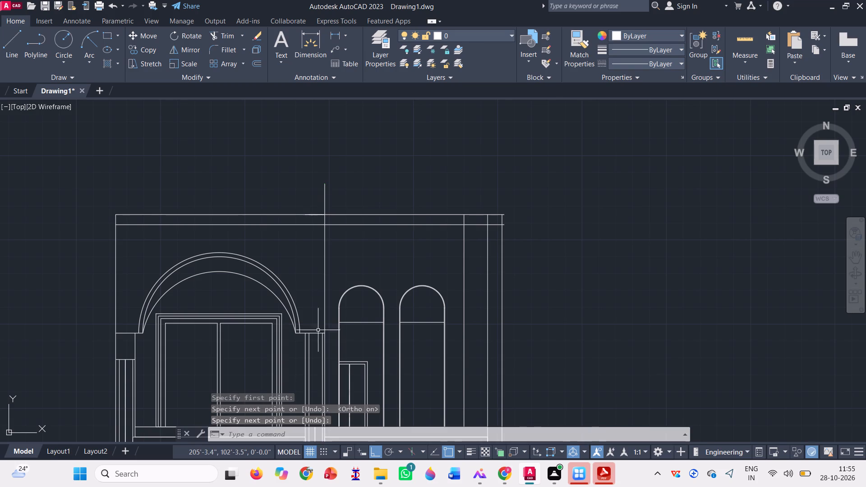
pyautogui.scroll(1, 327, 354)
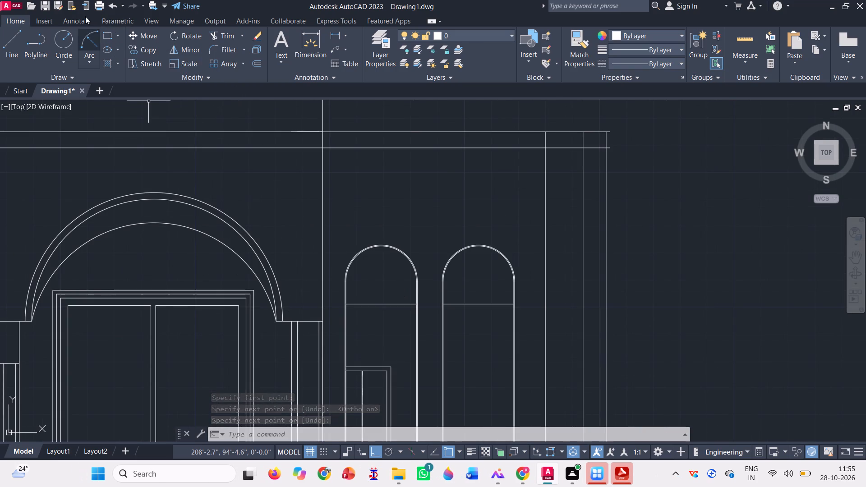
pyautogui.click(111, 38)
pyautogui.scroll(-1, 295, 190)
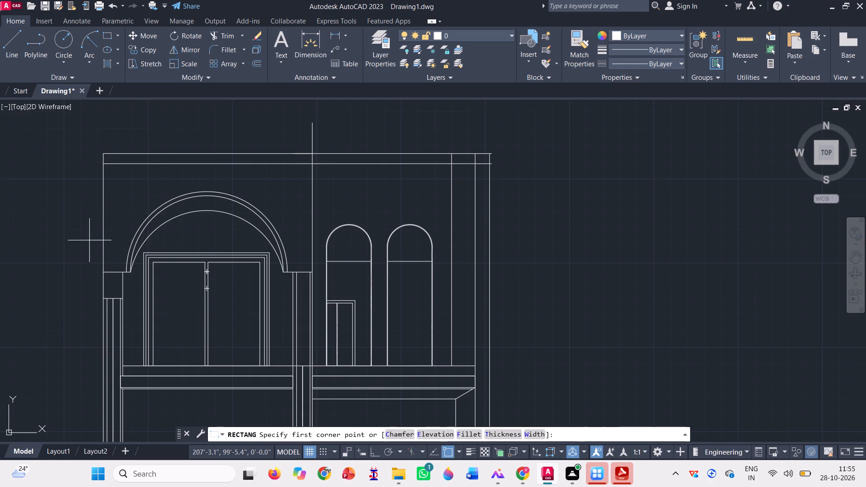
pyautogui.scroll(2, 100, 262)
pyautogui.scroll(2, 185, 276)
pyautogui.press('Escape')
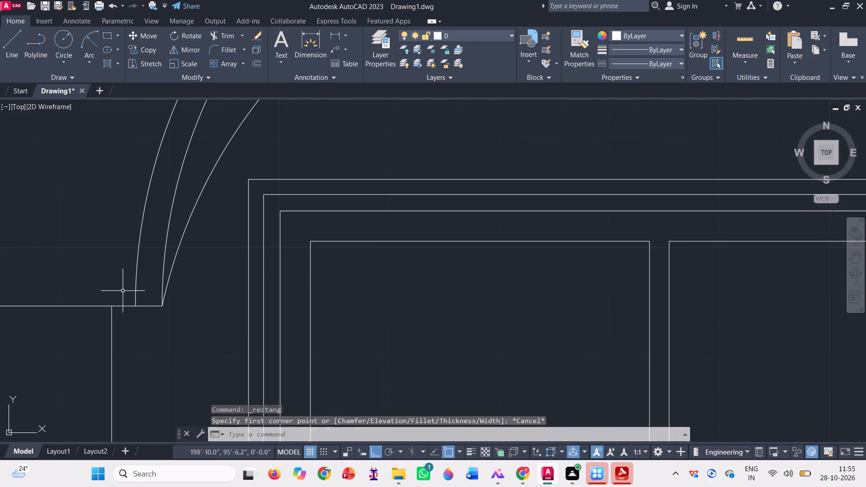
# Offset the ledge lines on both sides of the large arch upward by 2.4 inches, picked as the gap between the two outer arch ends.
pyautogui.scroll(-2, 127, 289)
pyautogui.click(258, 61)
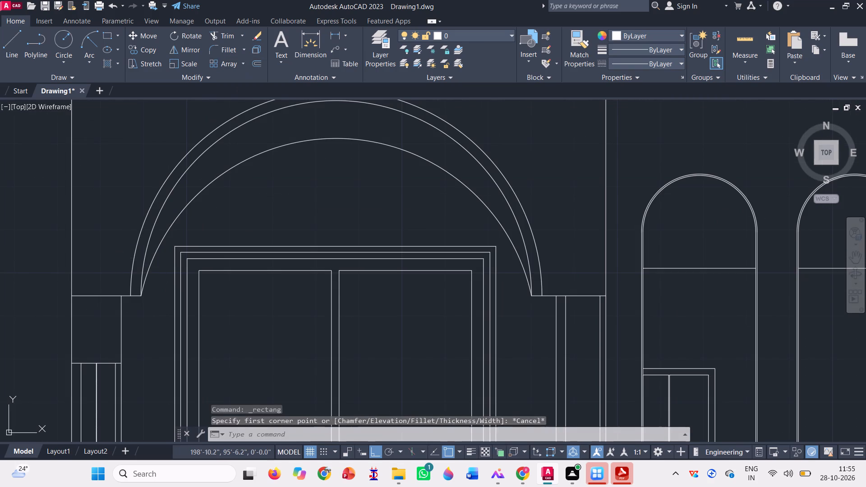
pyautogui.scroll(2, 143, 293)
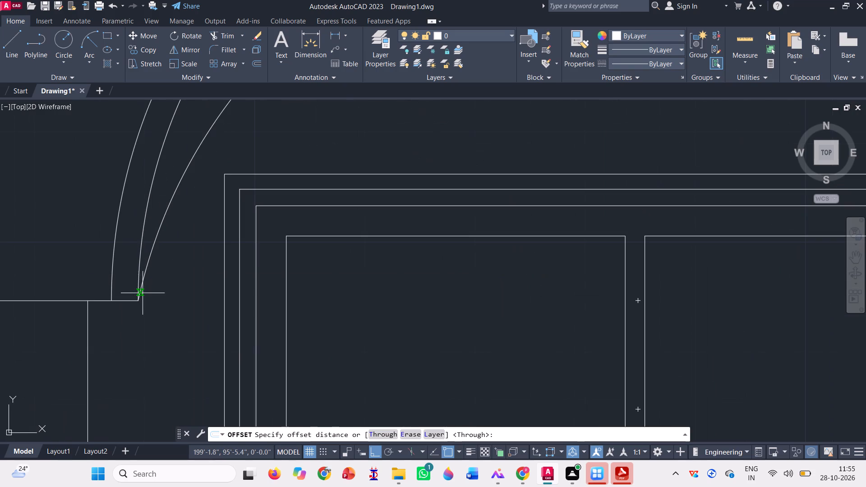
pyautogui.click(136, 302)
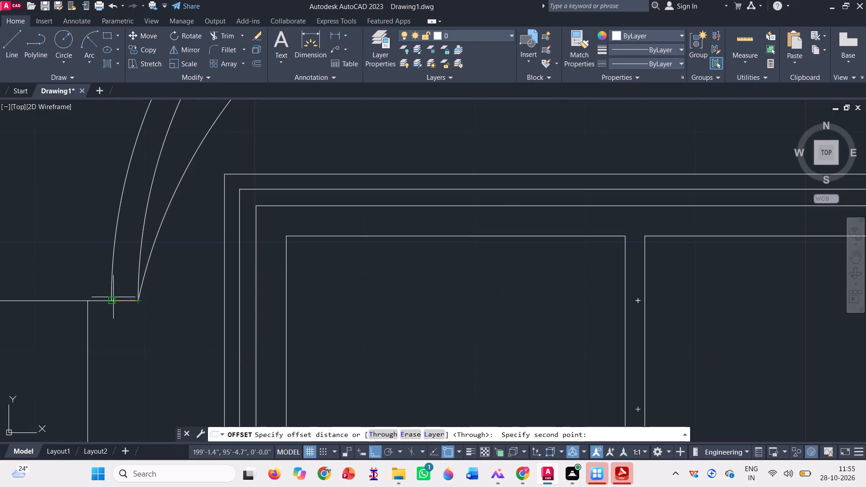
pyautogui.click(109, 303)
pyautogui.scroll(-2, 146, 302)
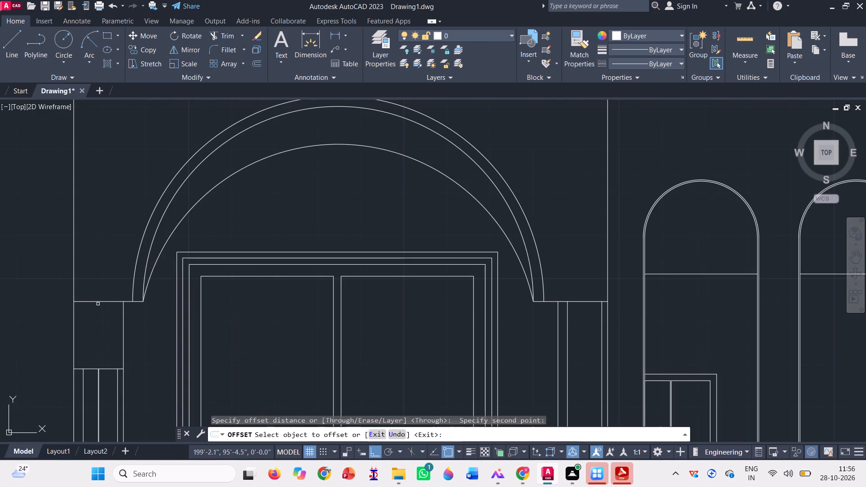
pyautogui.click(98, 302)
pyautogui.click(101, 289)
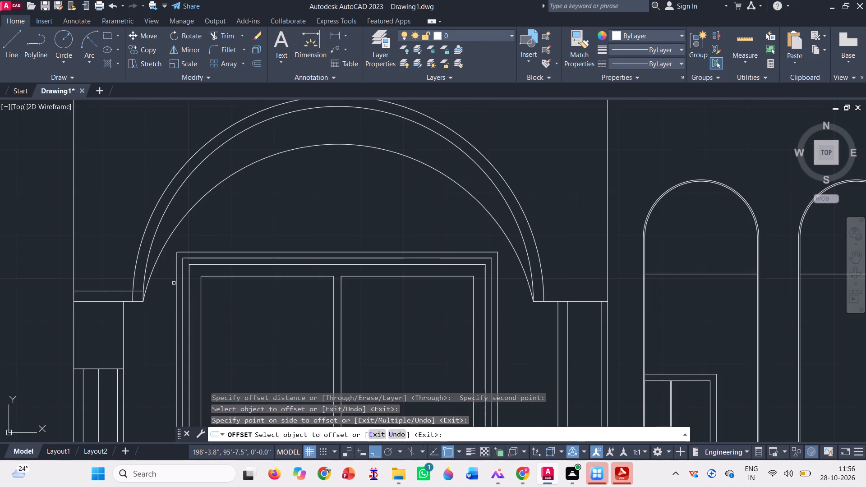
pyautogui.click(582, 303)
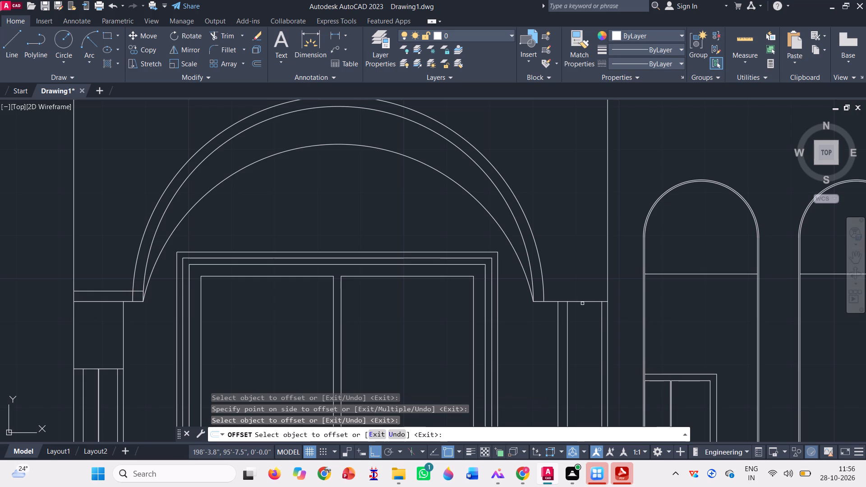
pyautogui.click(579, 302)
pyautogui.click(582, 285)
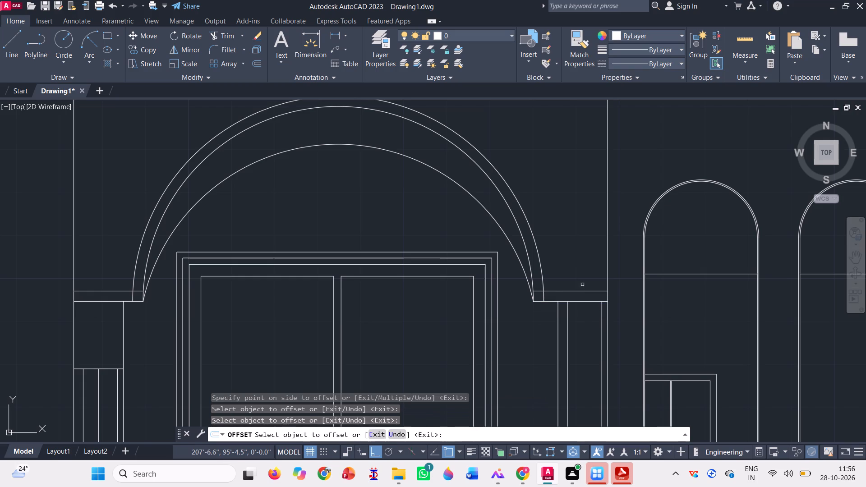
pyautogui.scroll(-1, 460, 299)
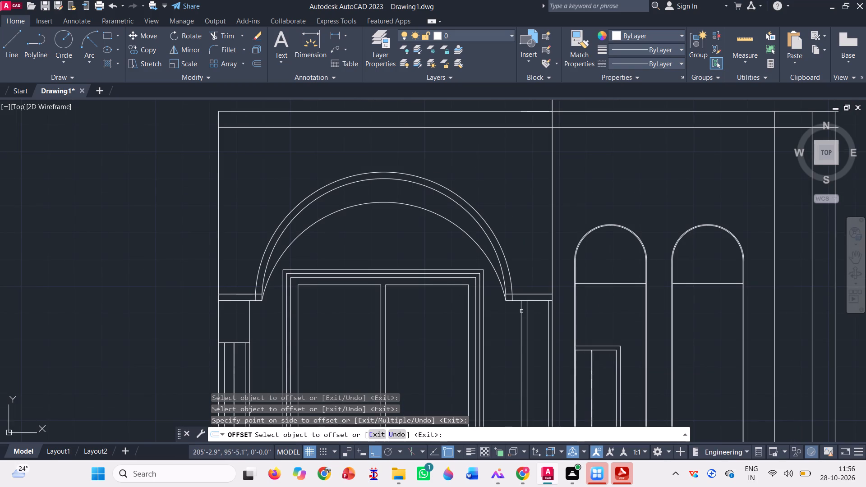
pyautogui.press('space')
# Trim the outermost arch's two ends where they run below the new upper ledge lines.
pyautogui.scroll(2, 536, 292)
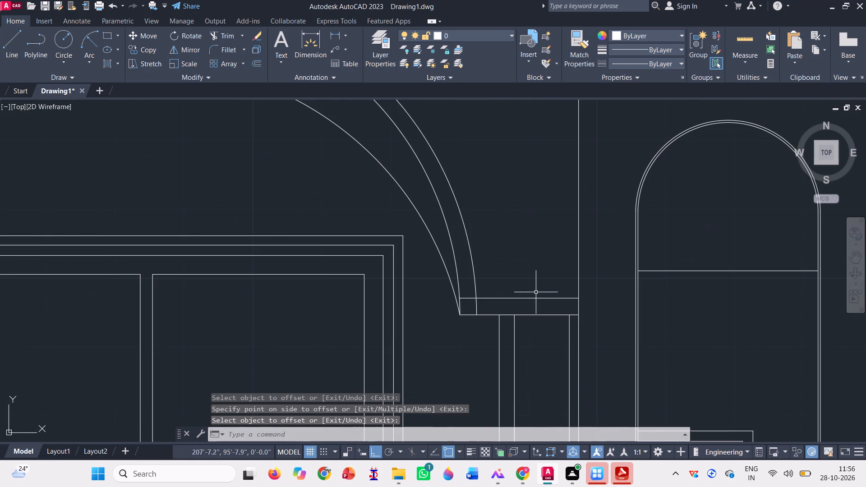
pyautogui.click(227, 32)
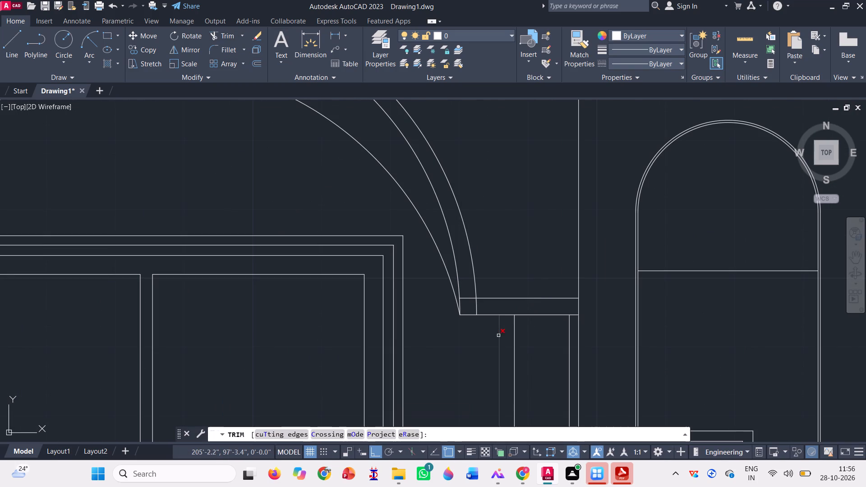
pyautogui.scroll(3, 472, 312)
pyautogui.click(491, 296)
pyautogui.scroll(-4, 489, 294)
pyautogui.scroll(-1, 527, 263)
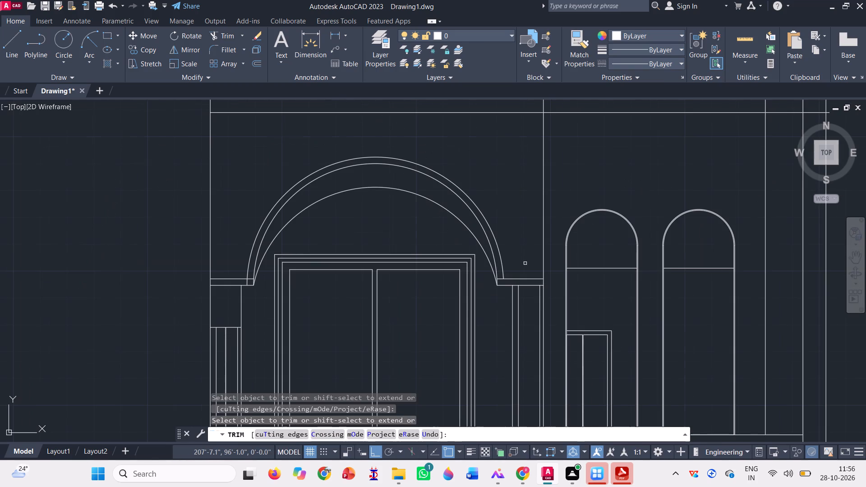
pyautogui.scroll(2, 251, 281)
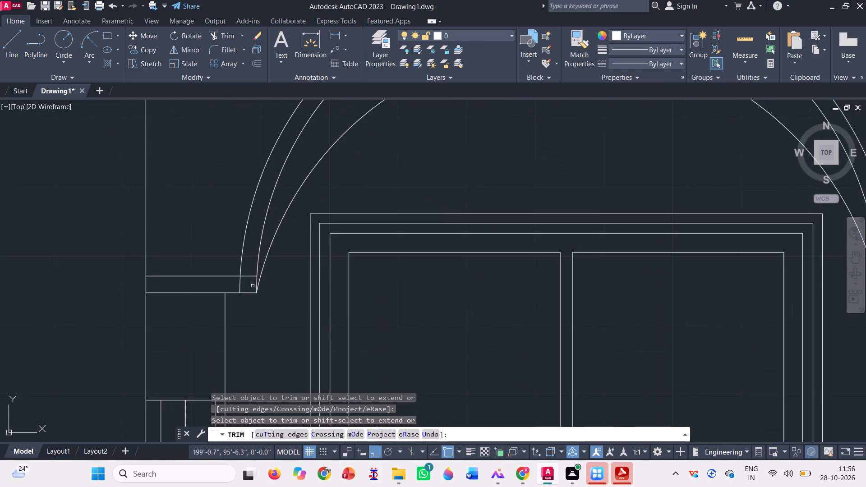
pyautogui.click(238, 290)
pyautogui.click(242, 285)
pyautogui.scroll(-3, 228, 304)
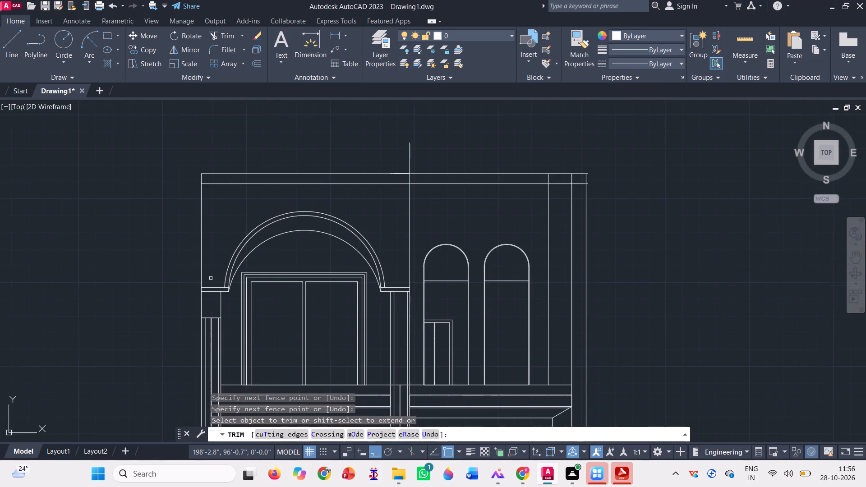
# Trim the upper ledge lines on both sides where they extend inside the outermost arch.
pyautogui.scroll(3, 212, 294)
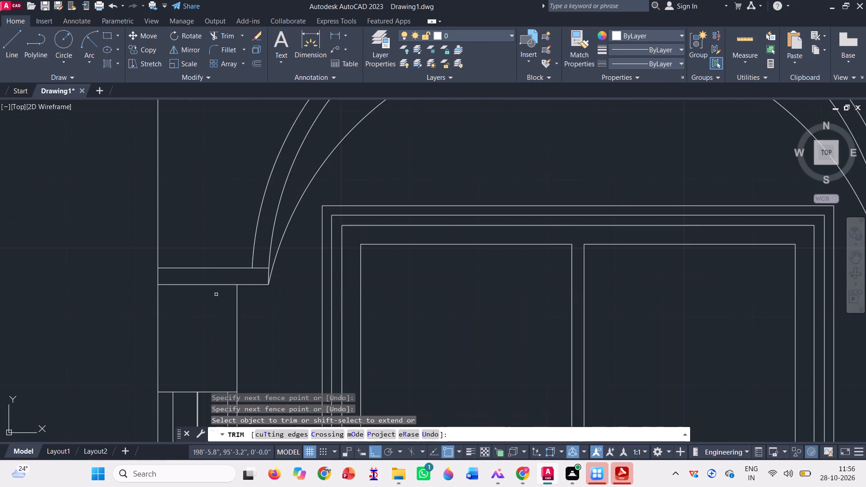
pyautogui.scroll(2, 257, 265)
pyautogui.click(257, 265)
pyautogui.click(262, 274)
pyautogui.scroll(-3, 161, 239)
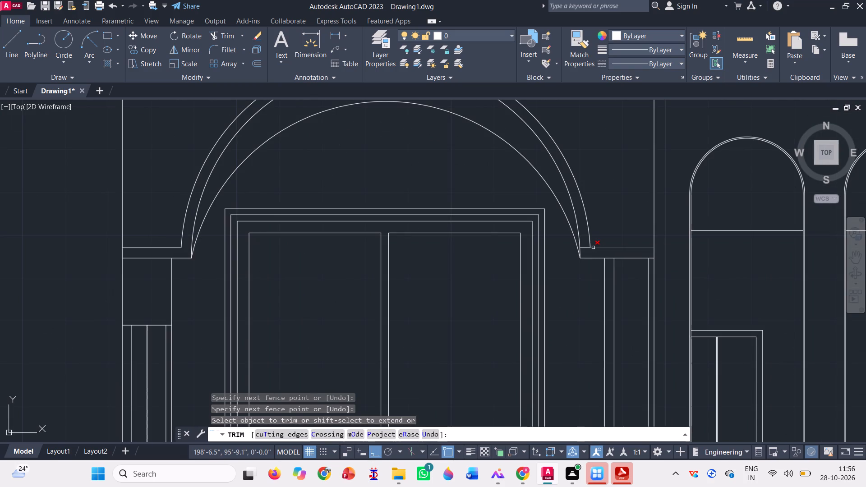
pyautogui.scroll(2, 593, 246)
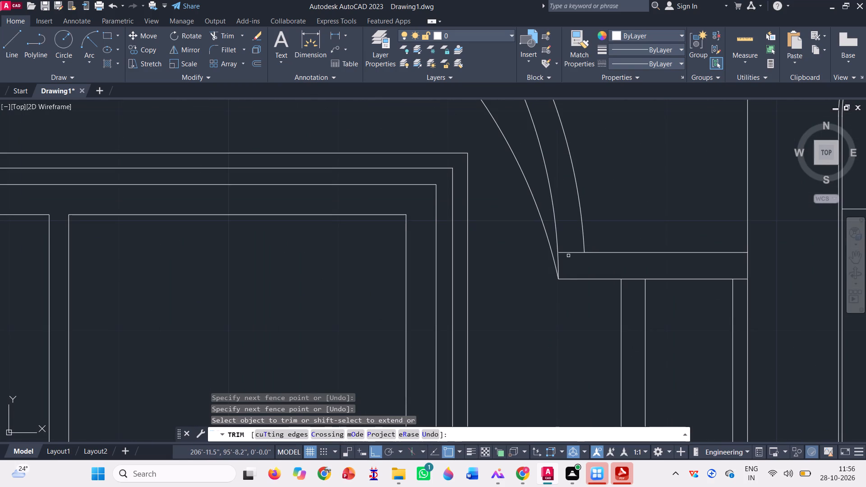
pyautogui.moveTo(568, 256); pyautogui.dragTo(573, 253)
pyautogui.click(573, 250)
pyautogui.scroll(-3, 556, 274)
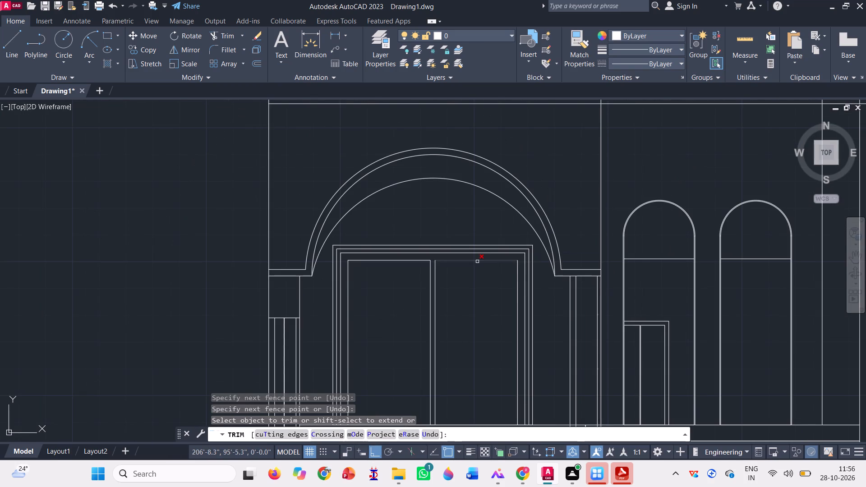
pyautogui.press('Escape')
# Offset the lower ledge lines on both sides of the large arch downward by 2.4 inches.
pyautogui.scroll(-1, 313, 254)
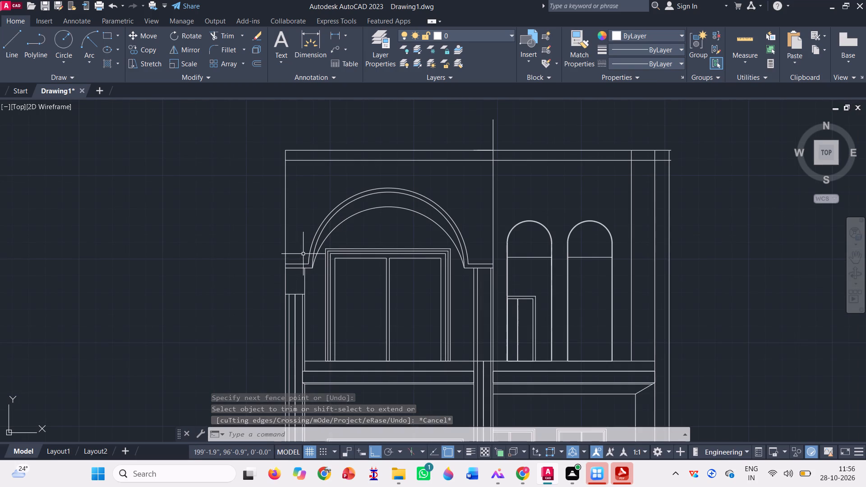
pyautogui.scroll(2, 495, 274)
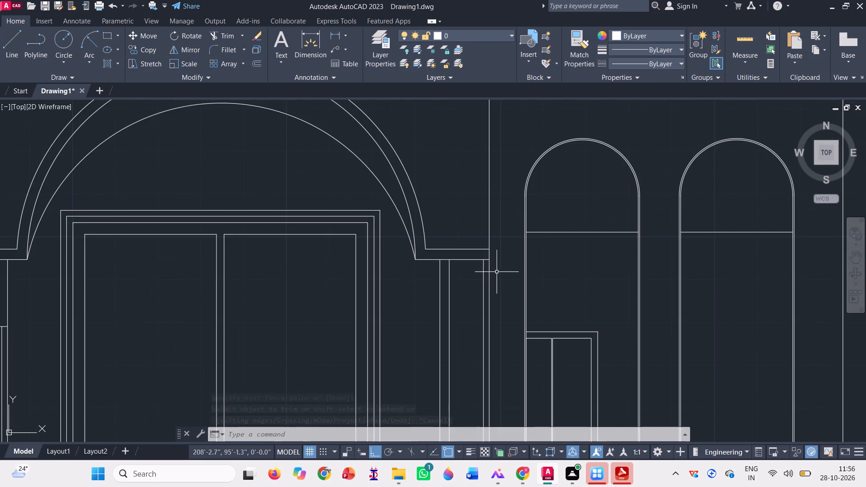
pyautogui.click(252, 66)
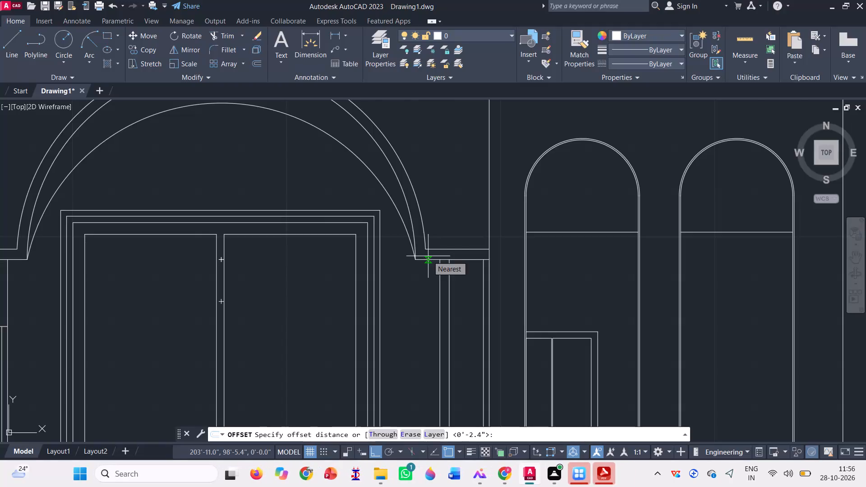
pyautogui.press('space')
pyautogui.click(429, 262)
pyautogui.click(428, 261)
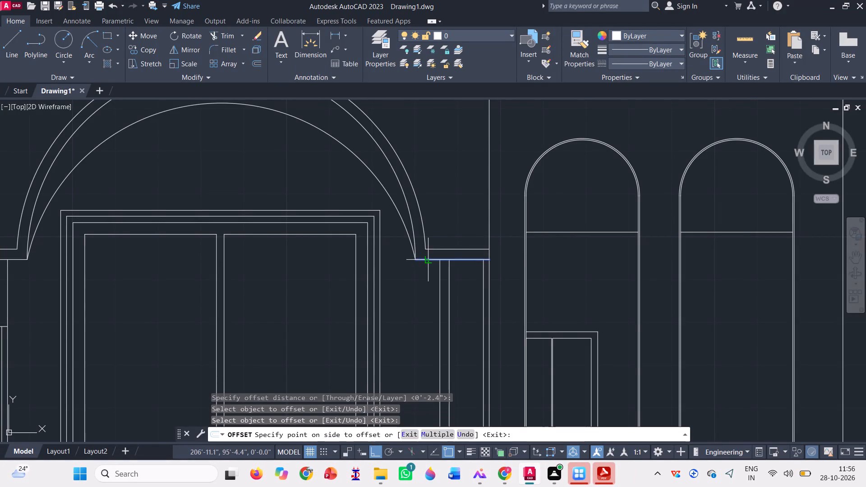
pyautogui.scroll(2, 424, 260)
pyautogui.click(421, 268)
pyautogui.scroll(-3, 467, 263)
pyautogui.scroll(2, 183, 253)
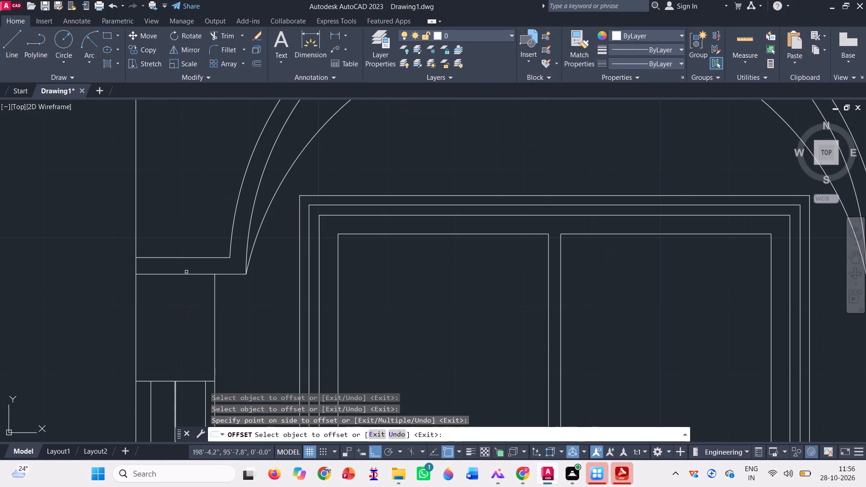
pyautogui.click(188, 276)
pyautogui.click(188, 274)
pyautogui.click(181, 290)
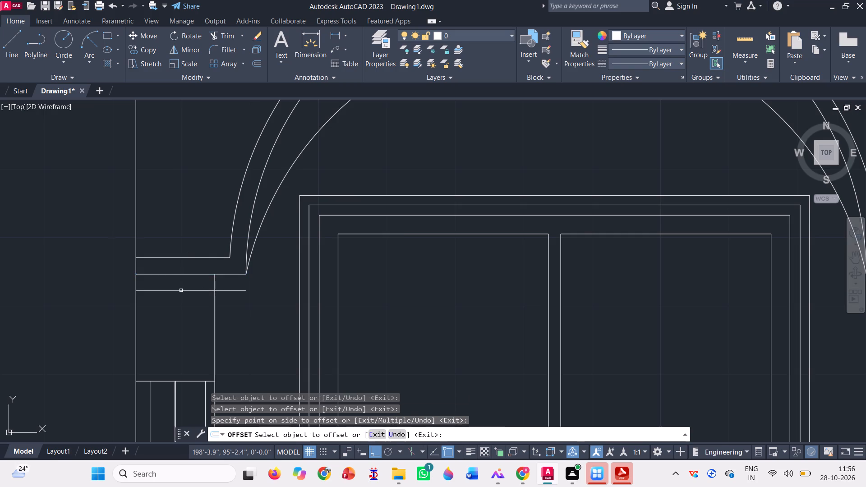
pyautogui.scroll(-1, 183, 270)
pyautogui.press('space')
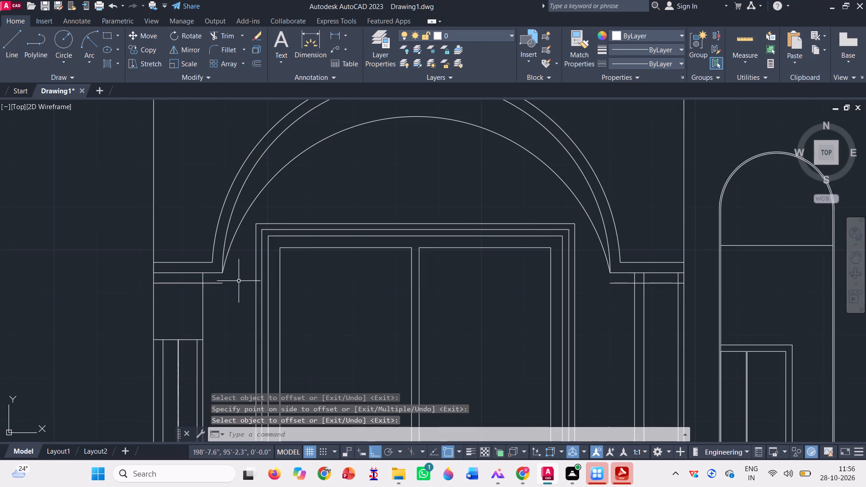
# Draw a short vertical line at the left-hand ledge's inner end, from the arch's foot down to the new lower ledge line.
pyautogui.scroll(1, 239, 281)
pyautogui.press('l')
pyautogui.press('Return')
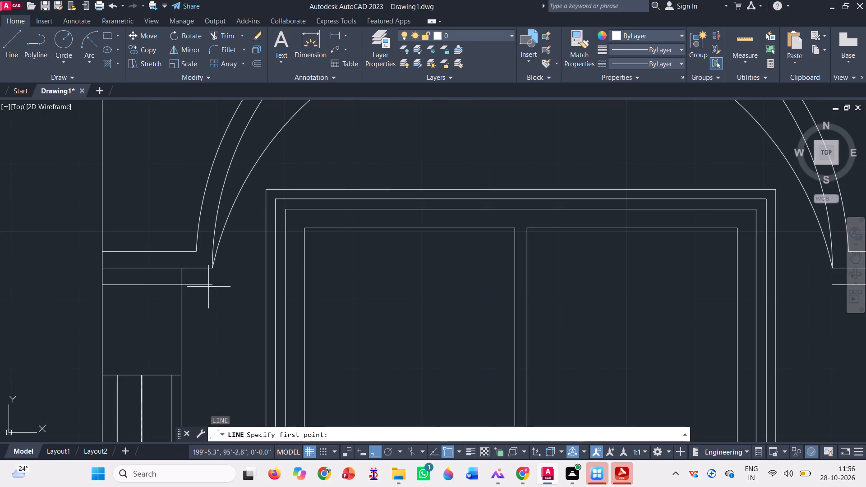
pyautogui.scroll(2, 208, 287)
pyautogui.click(216, 237)
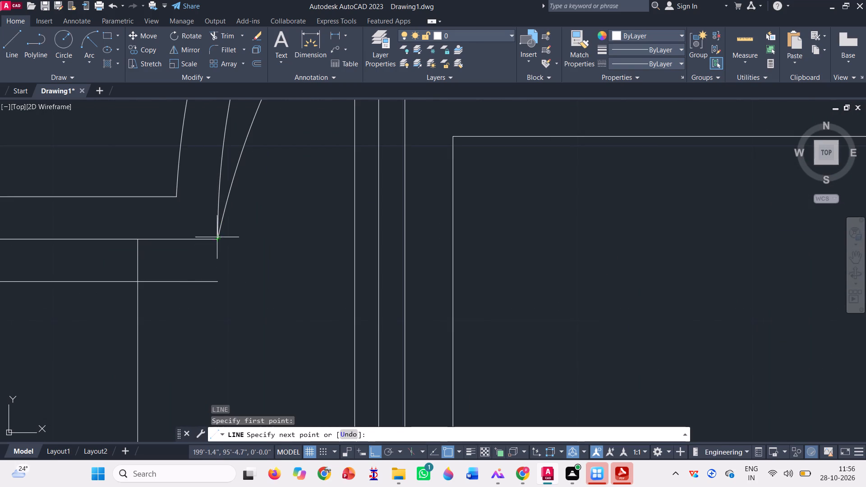
pyautogui.click(219, 285)
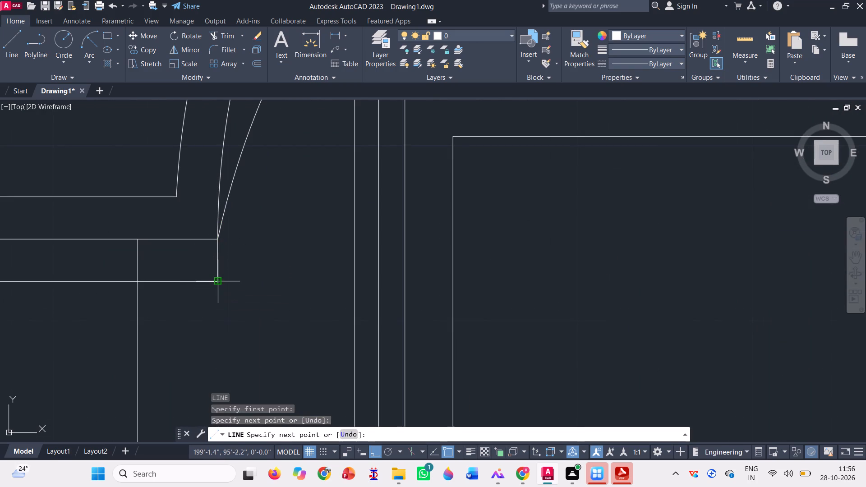
pyautogui.scroll(-2, 217, 282)
pyautogui.press('space')
pyautogui.scroll(-2, 178, 261)
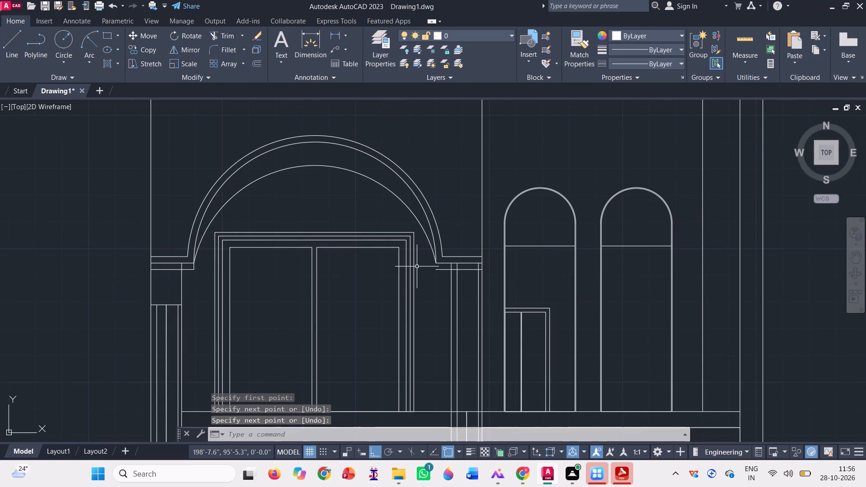
# Draw a matching short vertical line closing the right-hand ledge's inner end, from the arch's foot to the lowest ledge line.
pyautogui.press('l')
pyautogui.press('Return')
pyautogui.scroll(3, 423, 257)
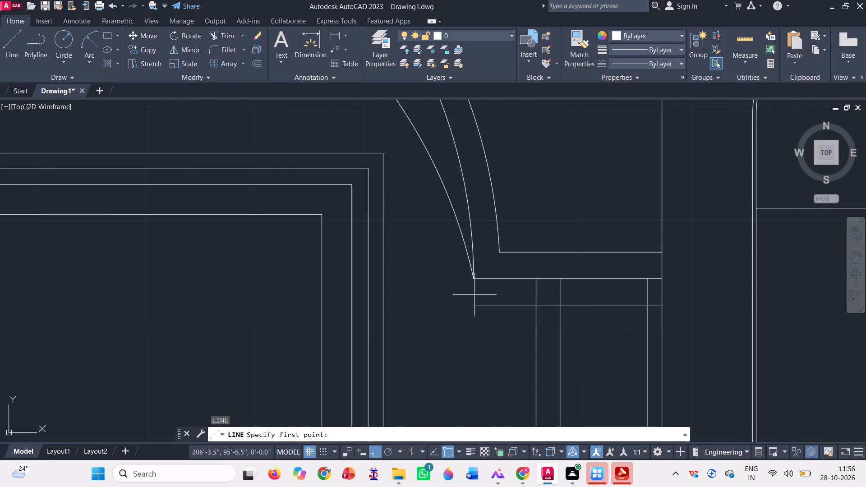
pyautogui.click(473, 281)
pyautogui.click(476, 303)
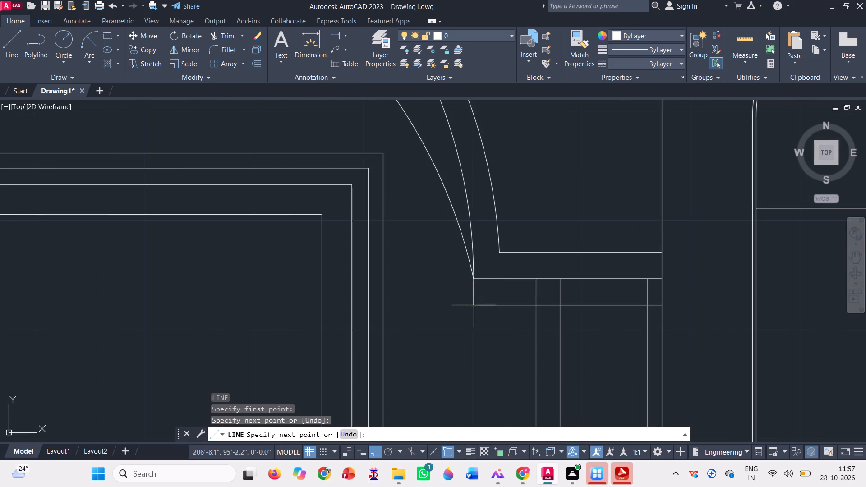
pyautogui.scroll(-2, 428, 282)
pyautogui.press('space')
pyautogui.scroll(-1, 453, 251)
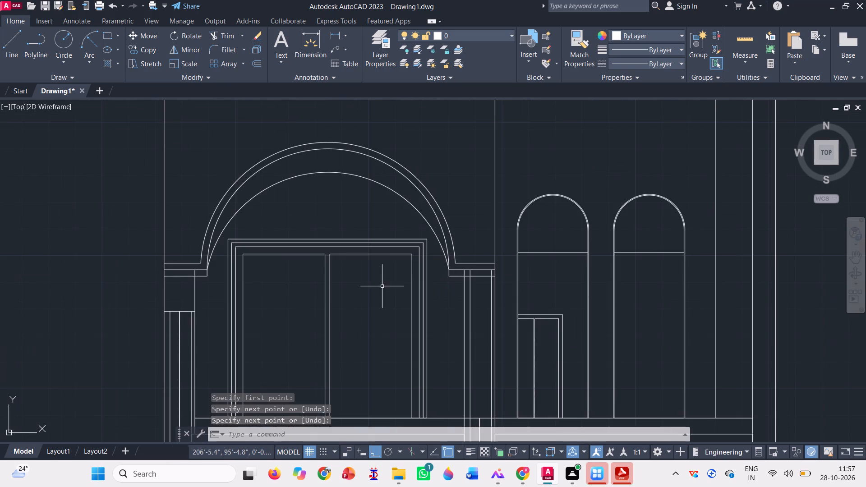
# Draw the left-hand ledge's outer profile: a short horizontal extension outward from its top line, sloping back to the lowest line's outer end.
pyautogui.scroll(2, 185, 284)
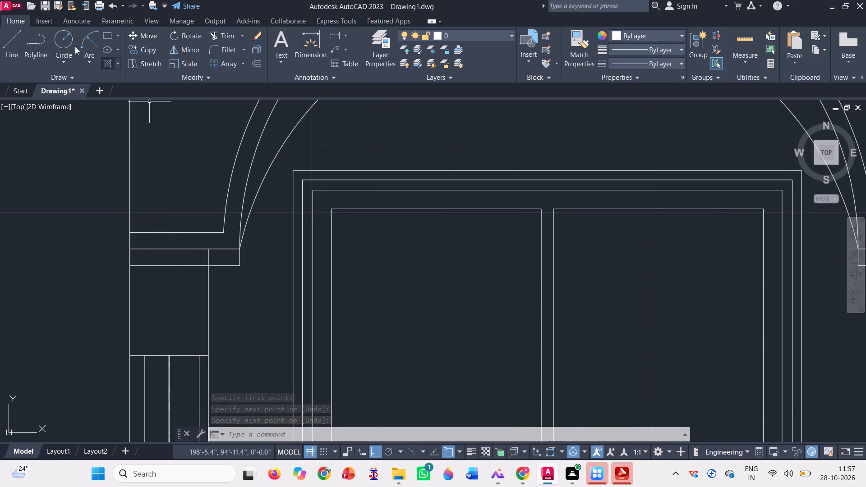
pyautogui.click(14, 41)
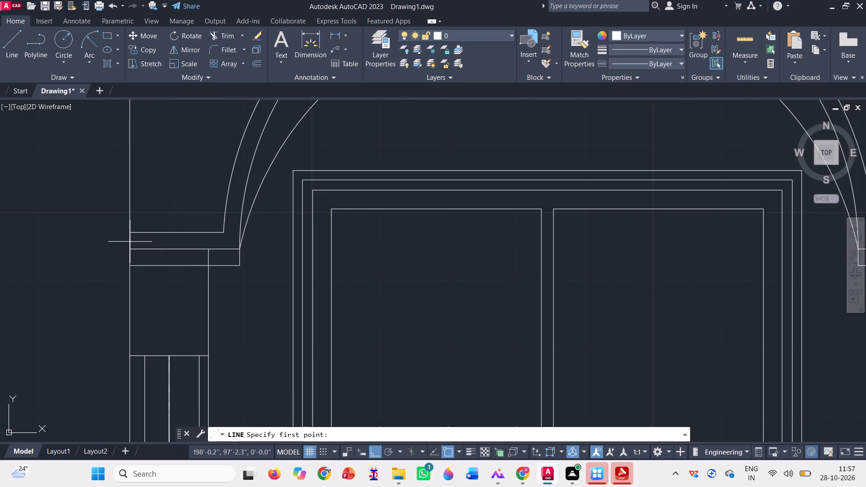
pyautogui.scroll(2, 125, 236)
pyautogui.click(138, 227)
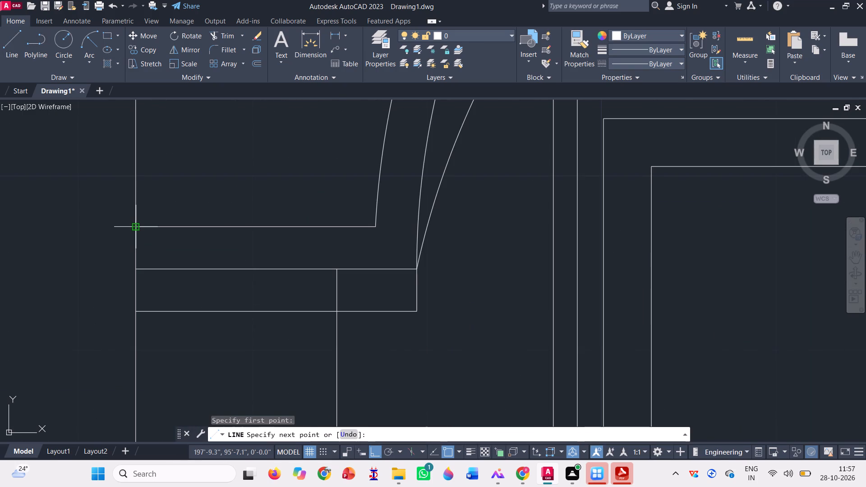
pyautogui.click(111, 226)
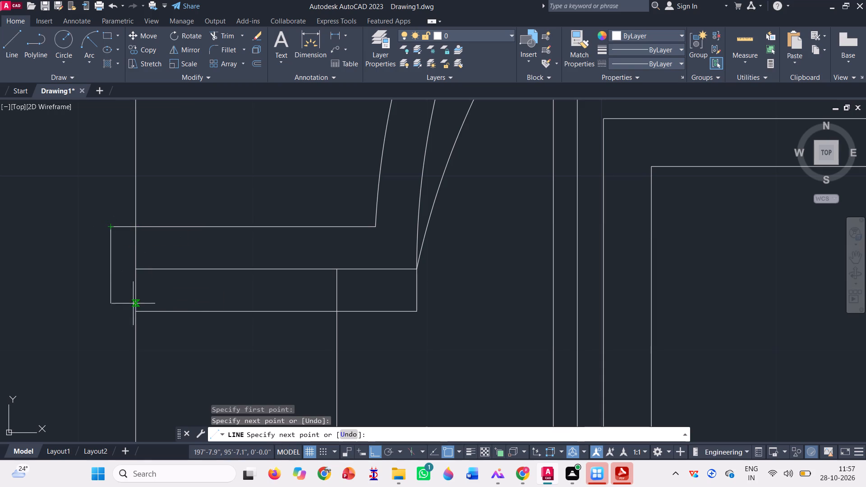
pyautogui.click(134, 312)
pyautogui.scroll(-3, 129, 320)
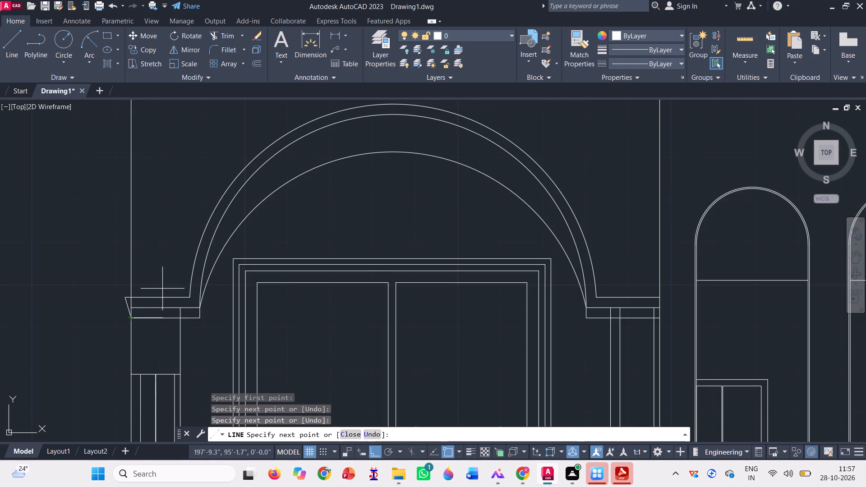
pyautogui.scroll(-1, 121, 279)
pyautogui.scroll(2, 135, 290)
pyautogui.press('space')
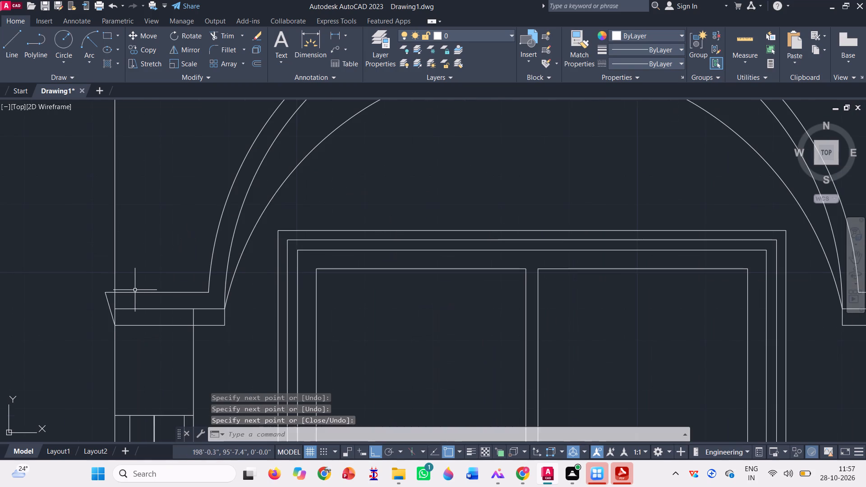
pyautogui.scroll(-2, 116, 283)
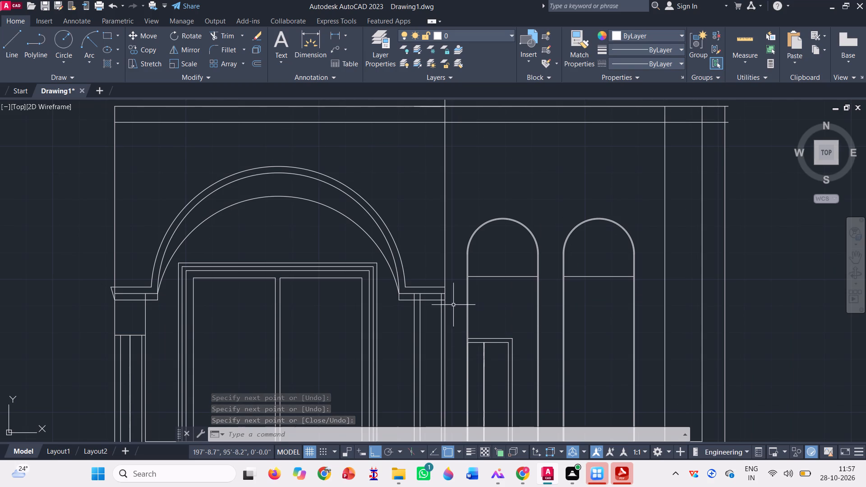
# From the right-hand ledge's top outer corner, draw a short slightly sloping line outward with Ortho off, continuing vertically to about the middle line's level with Ortho on.
pyautogui.scroll(3, 443, 276)
pyautogui.click(7, 51)
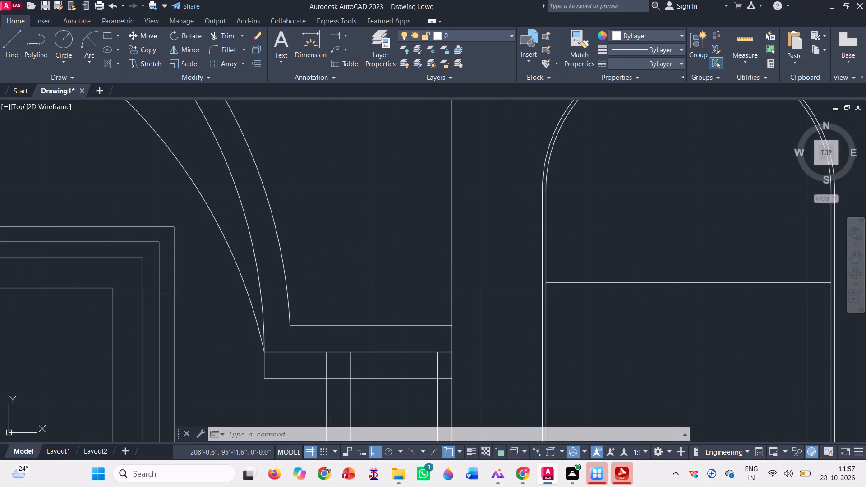
pyautogui.scroll(-1, 378, 385)
pyautogui.scroll(1, 437, 408)
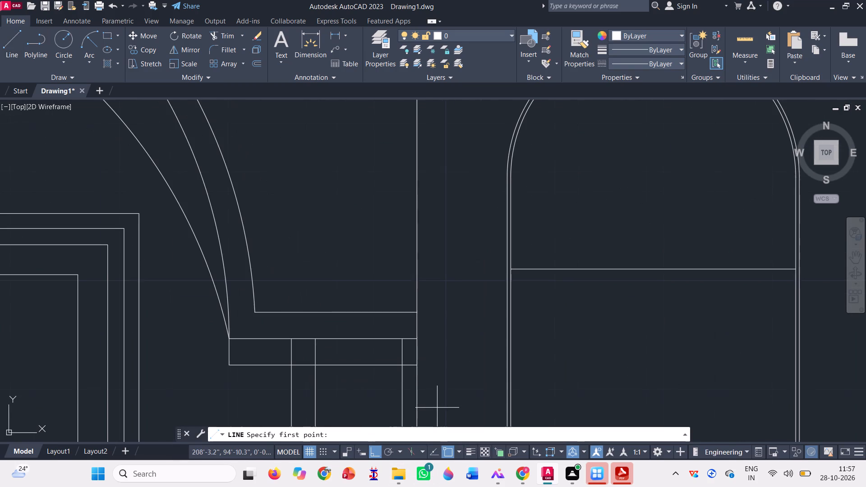
pyautogui.click(419, 314)
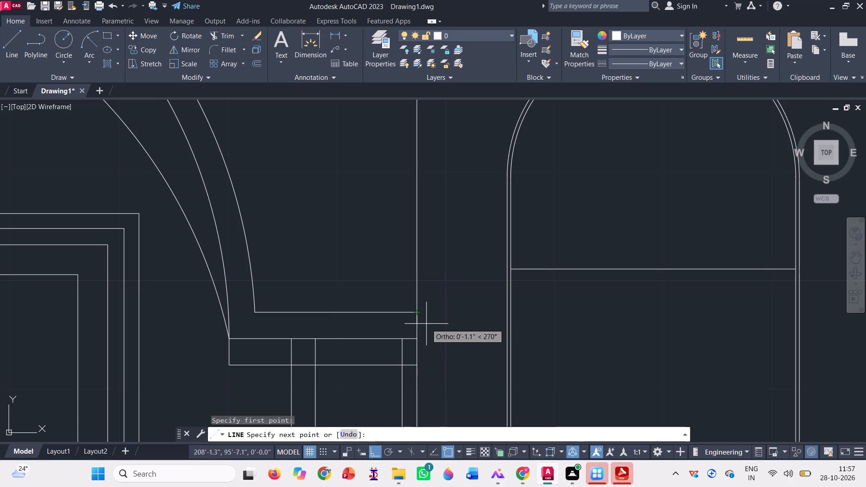
pyautogui.press('F8')
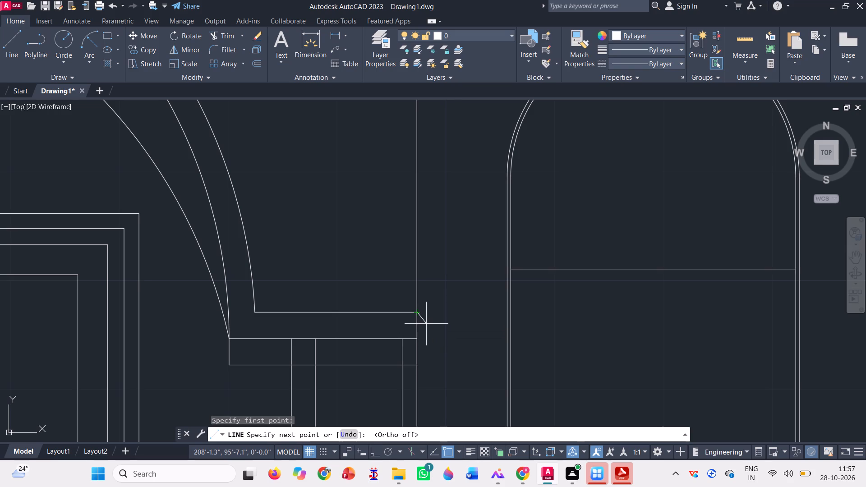
pyautogui.scroll(1, 430, 318)
pyautogui.click(420, 312)
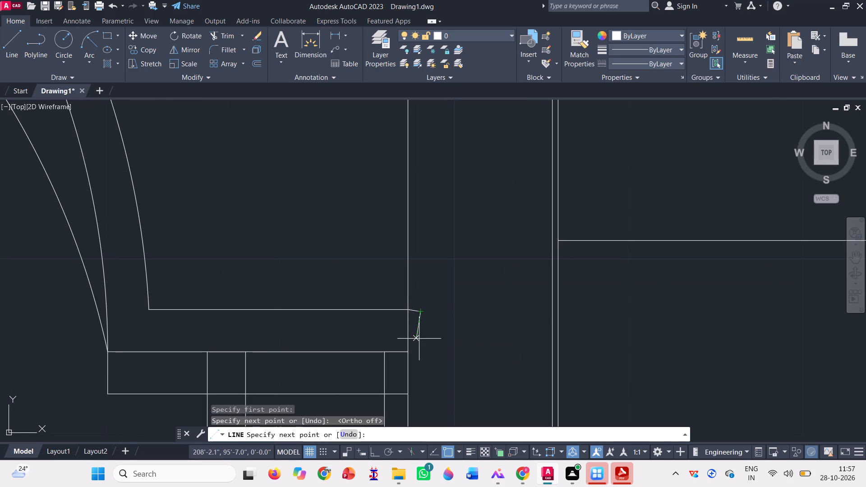
pyautogui.scroll(-1, 421, 312)
pyautogui.press('F8')
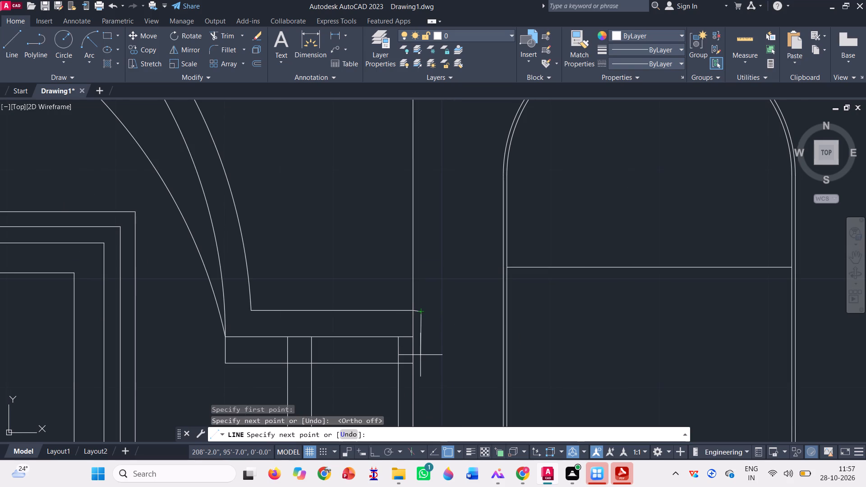
pyautogui.scroll(-1, 417, 329)
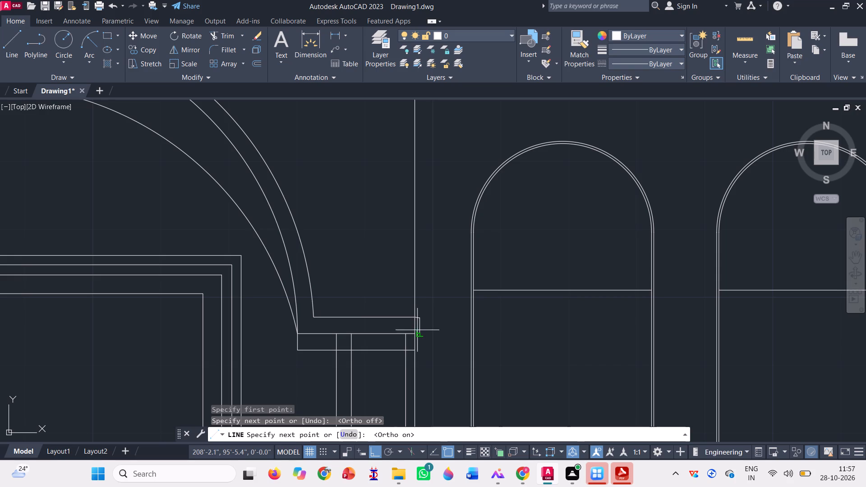
pyautogui.scroll(2, 417, 352)
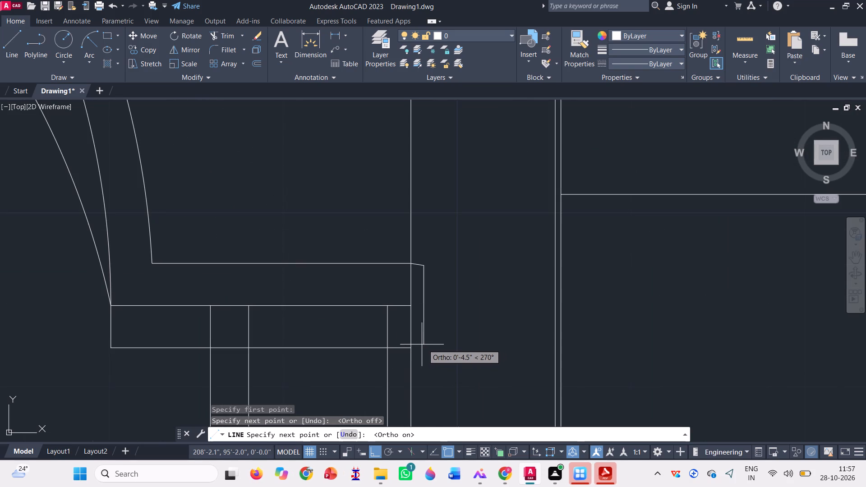
pyautogui.scroll(1, 422, 345)
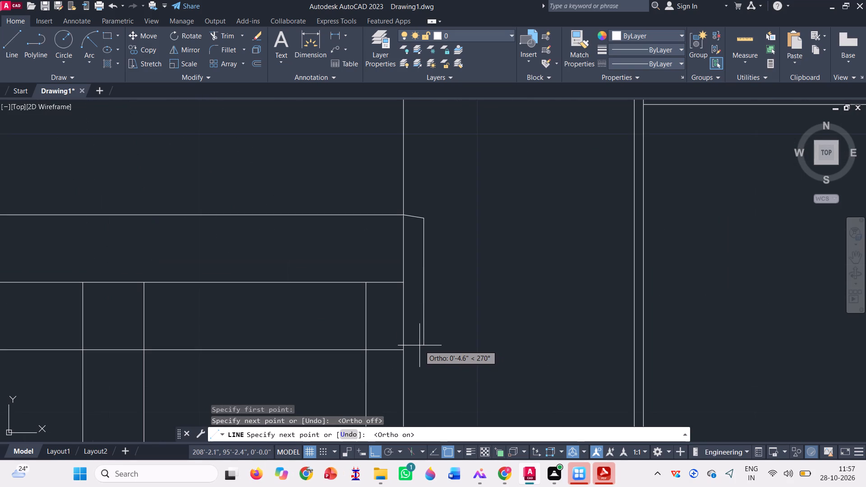
pyautogui.scroll(1, 417, 334)
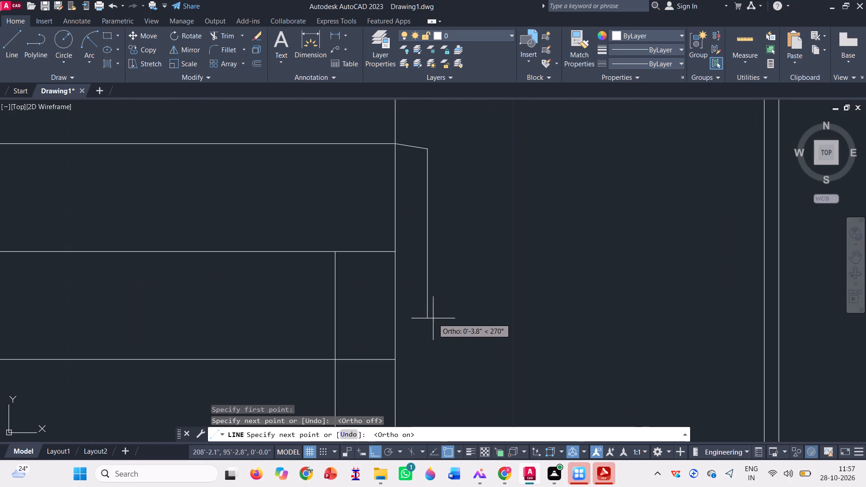
pyautogui.click(431, 254)
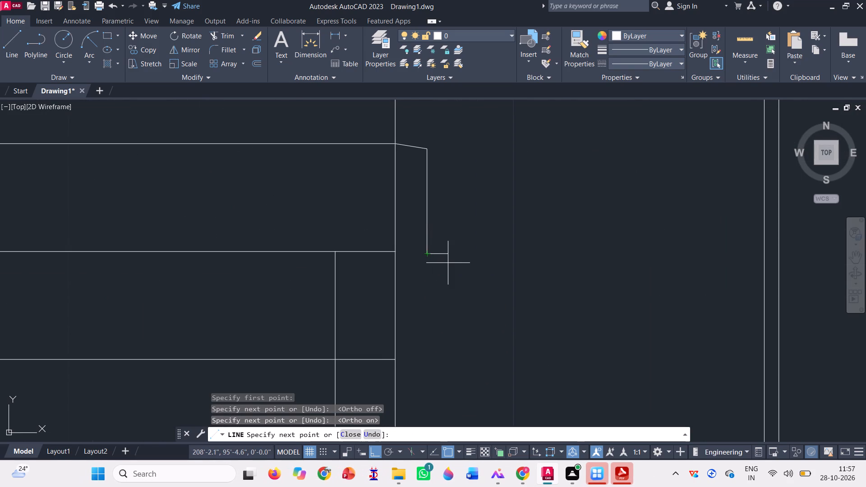
pyautogui.press('space')
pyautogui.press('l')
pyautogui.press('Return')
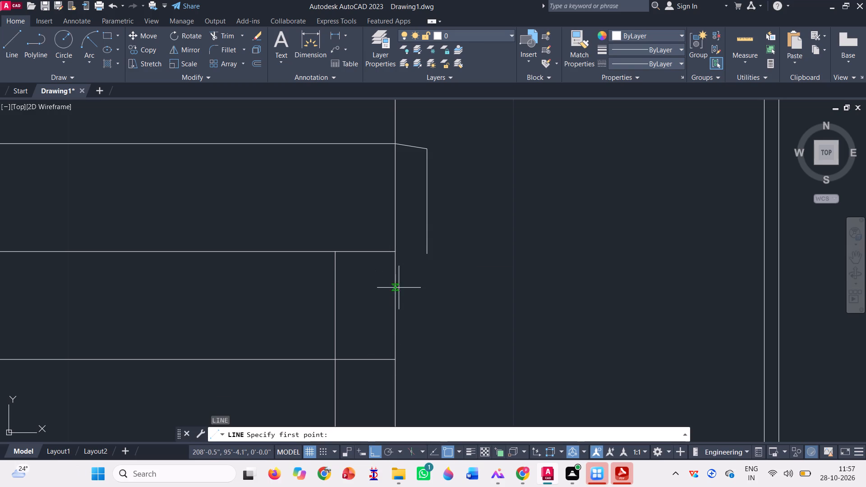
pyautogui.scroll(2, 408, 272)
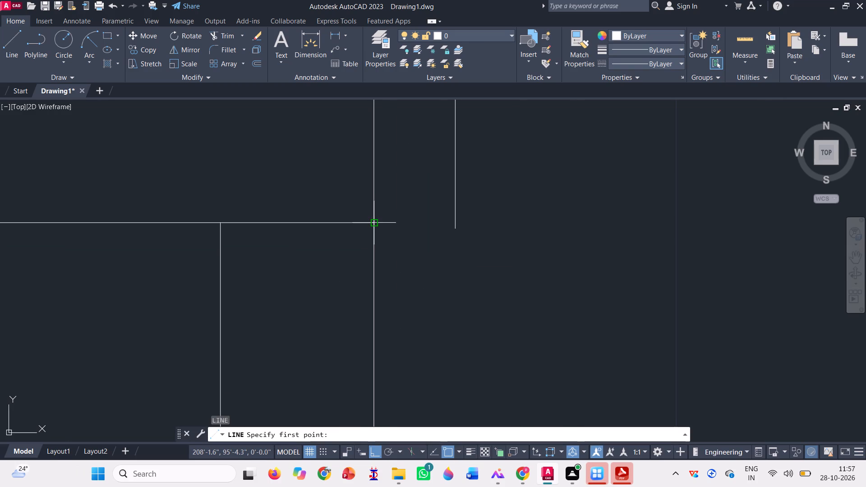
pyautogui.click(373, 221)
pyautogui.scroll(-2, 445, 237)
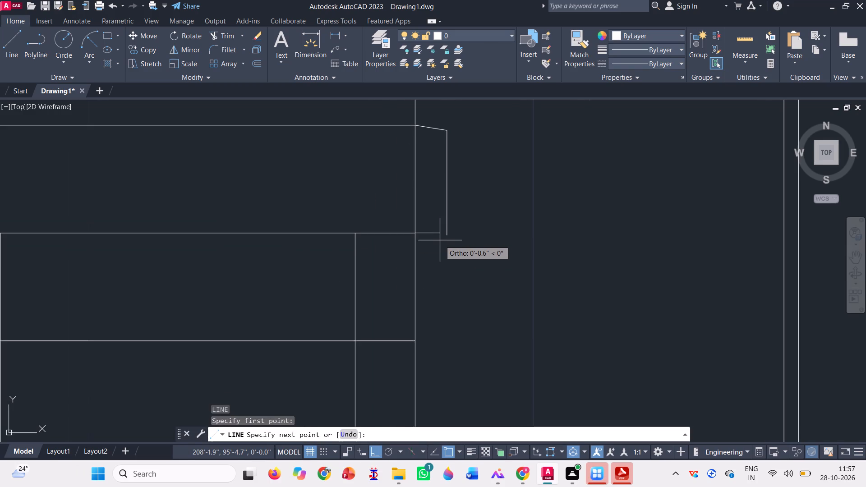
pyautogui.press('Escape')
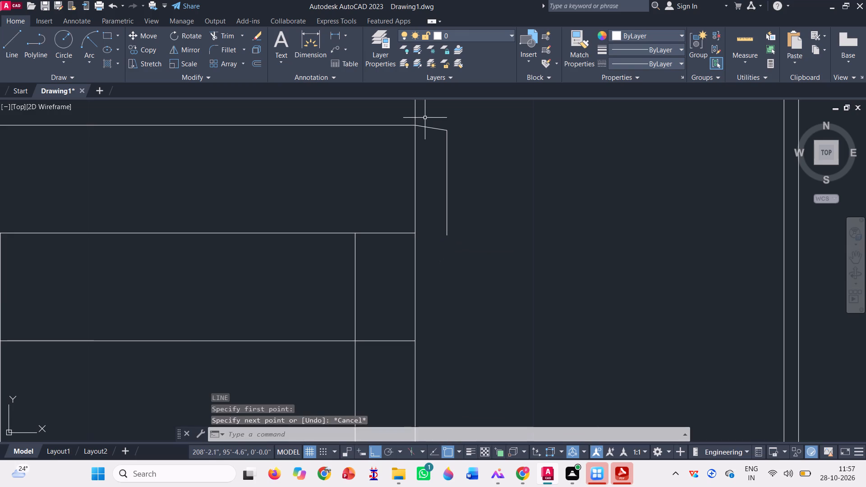
# Copy the short sloping line at the right-hand ledge's top outer corner straight down to the middle line's outer end.
pyautogui.scroll(1, 425, 117)
pyautogui.click(438, 138)
pyautogui.click(432, 116)
pyautogui.write('co')
pyautogui.press('space')
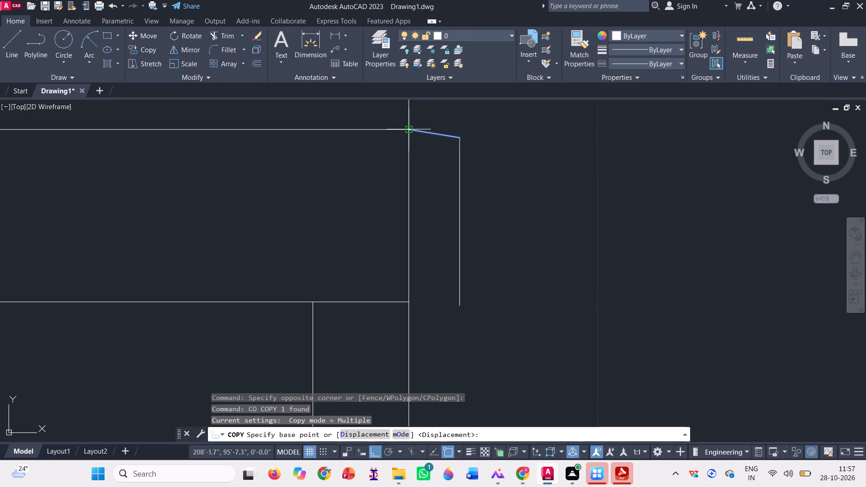
pyautogui.click(411, 124)
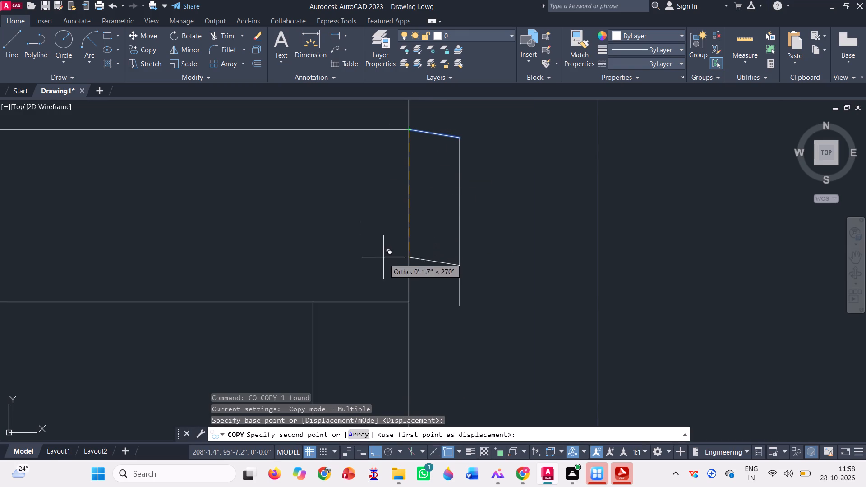
pyautogui.click(408, 299)
pyautogui.scroll(-1, 421, 226)
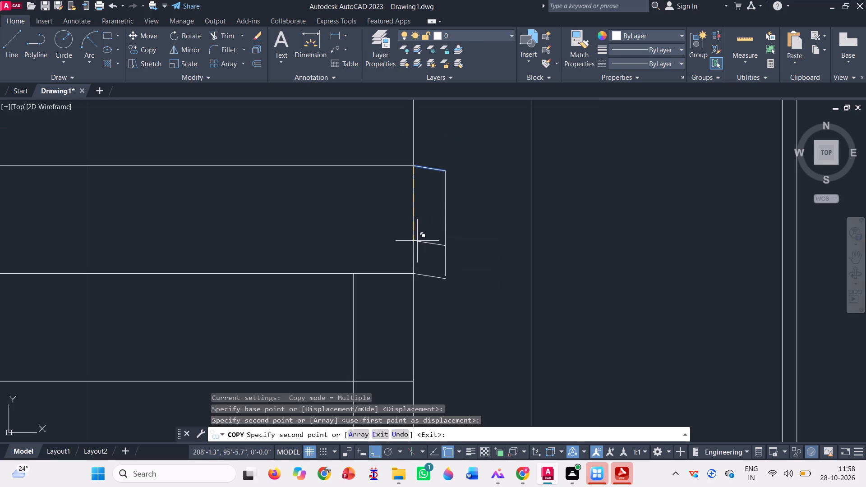
pyautogui.scroll(-1, 424, 258)
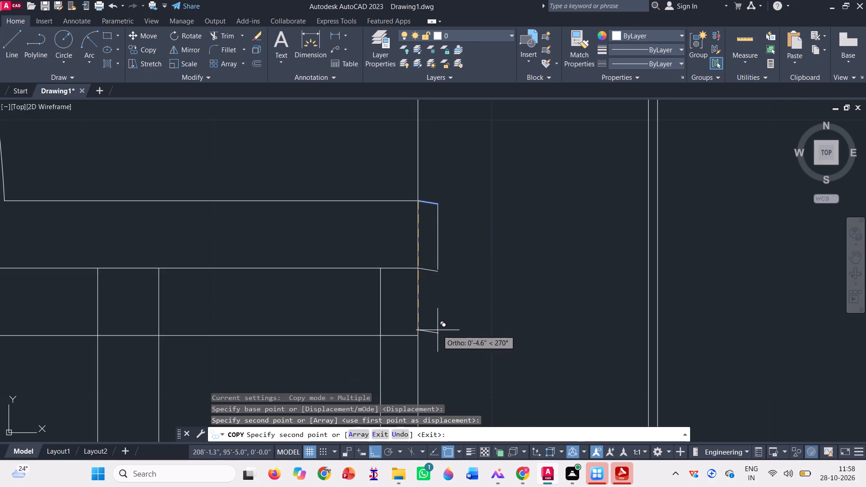
pyautogui.press('Escape')
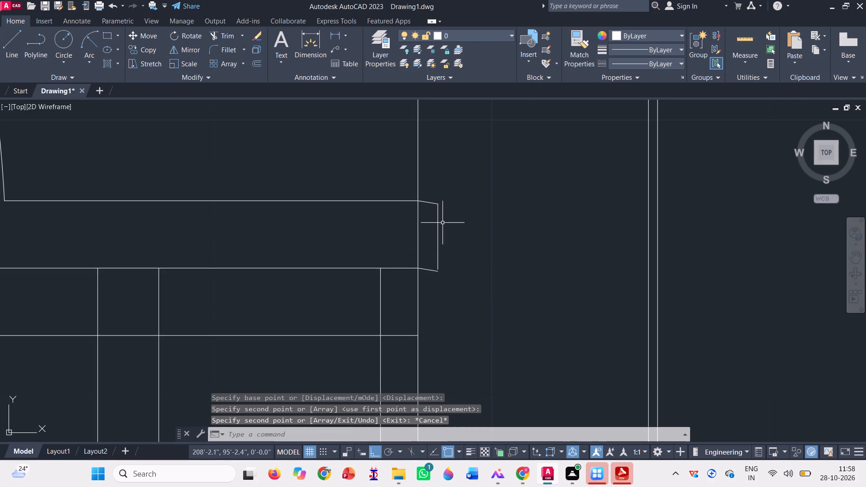
# Delete the vertical line closing the right-hand ledge's outer end.
pyautogui.click(437, 224)
pyautogui.press('Delete')
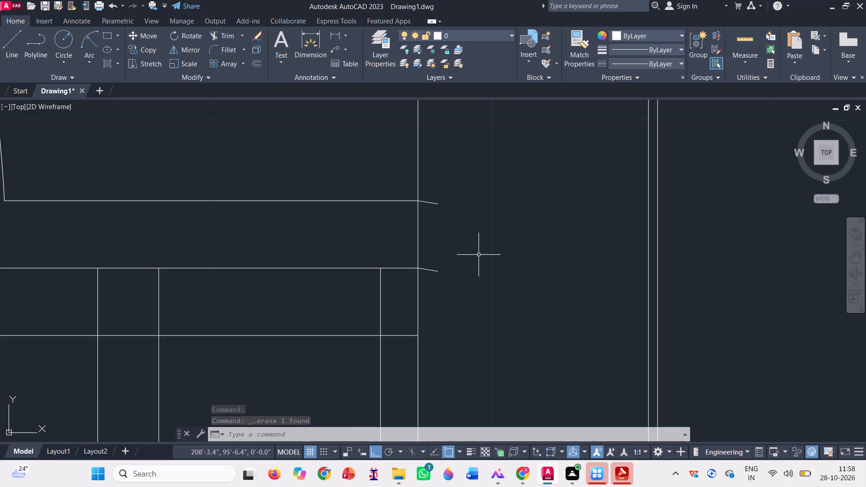
# Draw a line from the upper sloping line's outer end down to the lower sloping line, leaning slightly inward.
pyautogui.click(16, 45)
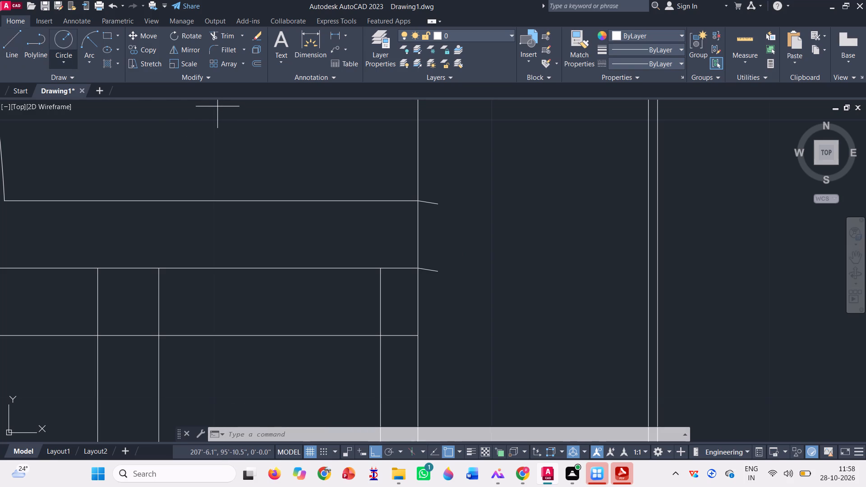
pyautogui.click(437, 202)
pyautogui.scroll(3, 440, 268)
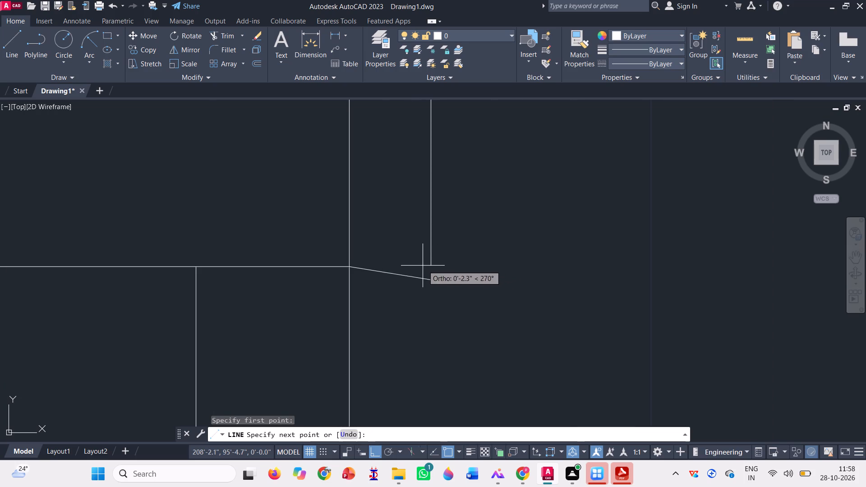
pyautogui.click(410, 276)
pyautogui.scroll(-2, 426, 305)
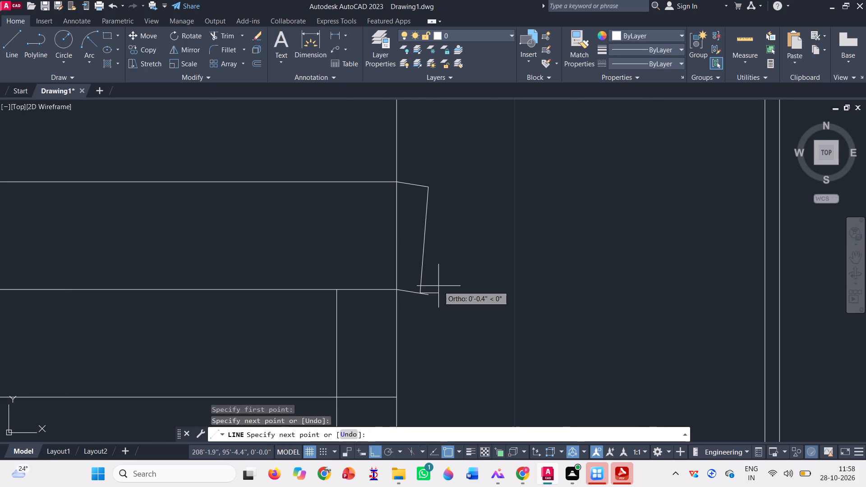
pyautogui.press('space')
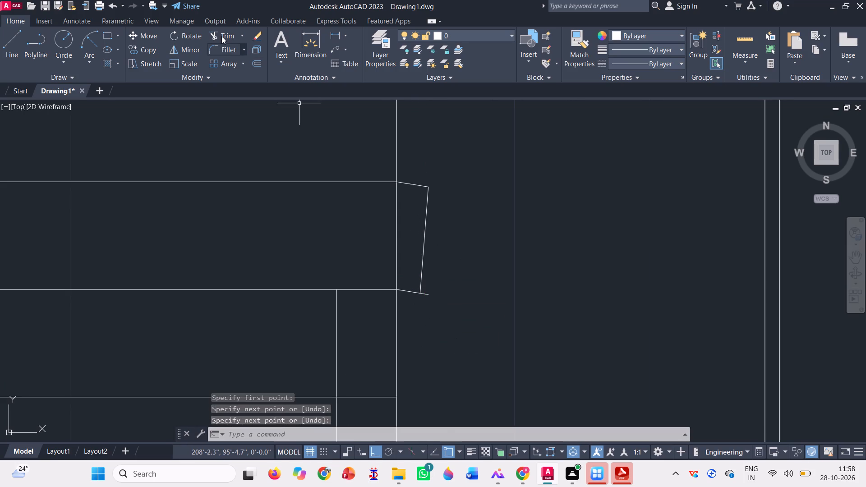
# Trim the stub of the lower sloping line that projects beyond the new slanted closing line.
pyautogui.click(221, 36)
pyautogui.scroll(3, 452, 280)
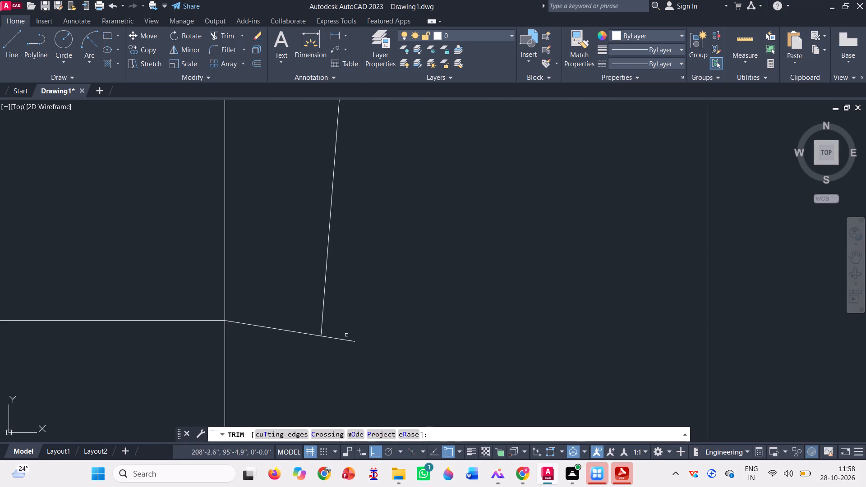
pyautogui.click(324, 342)
pyautogui.click(364, 319)
pyautogui.scroll(-3, 438, 312)
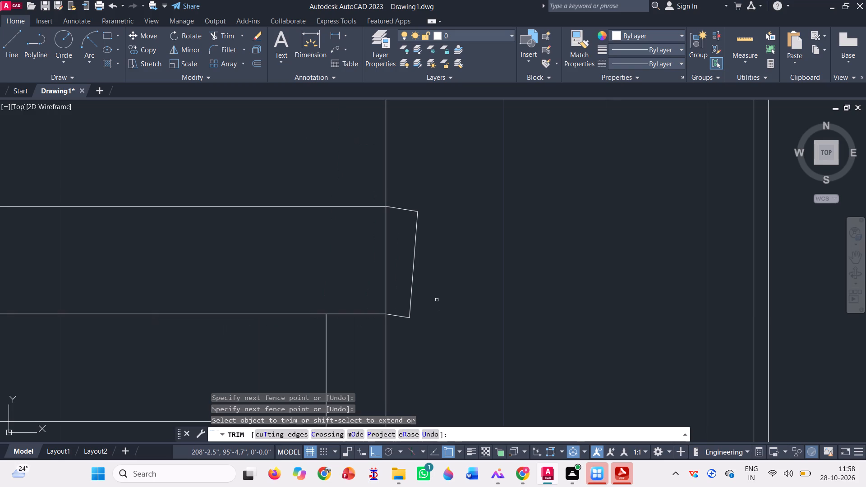
pyautogui.press('Escape')
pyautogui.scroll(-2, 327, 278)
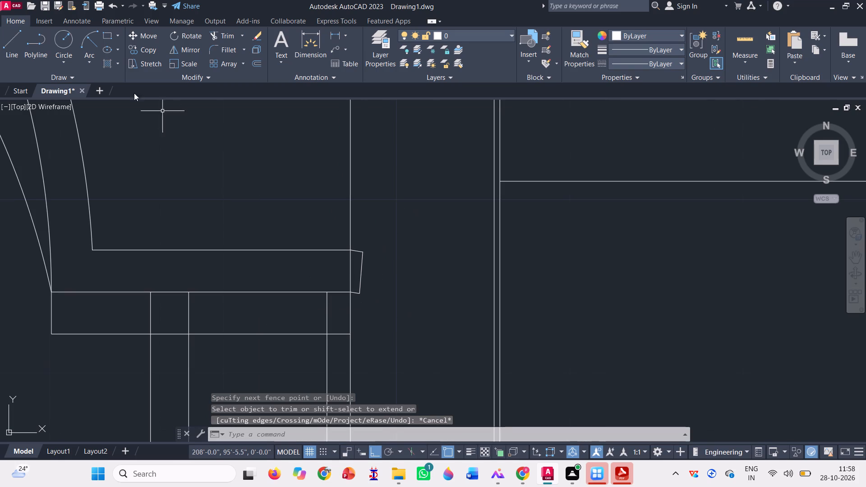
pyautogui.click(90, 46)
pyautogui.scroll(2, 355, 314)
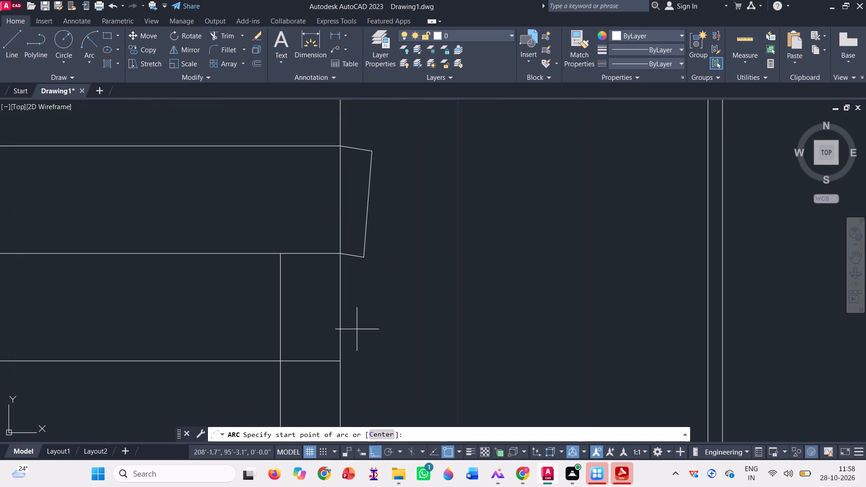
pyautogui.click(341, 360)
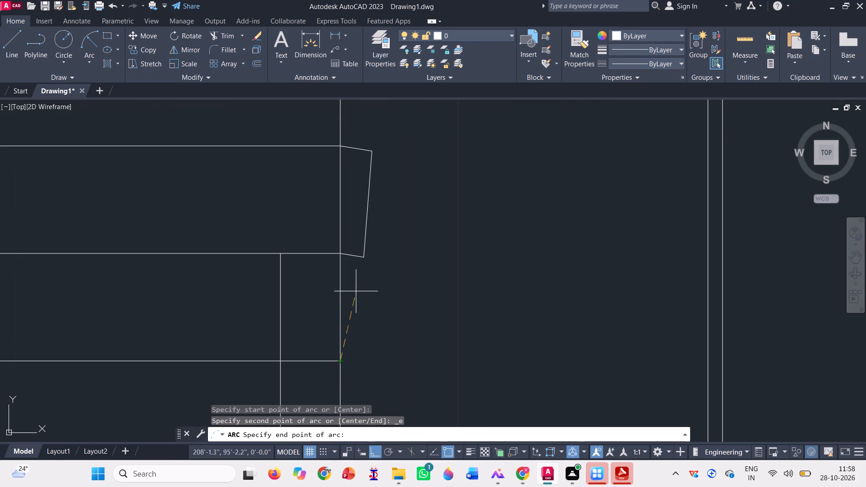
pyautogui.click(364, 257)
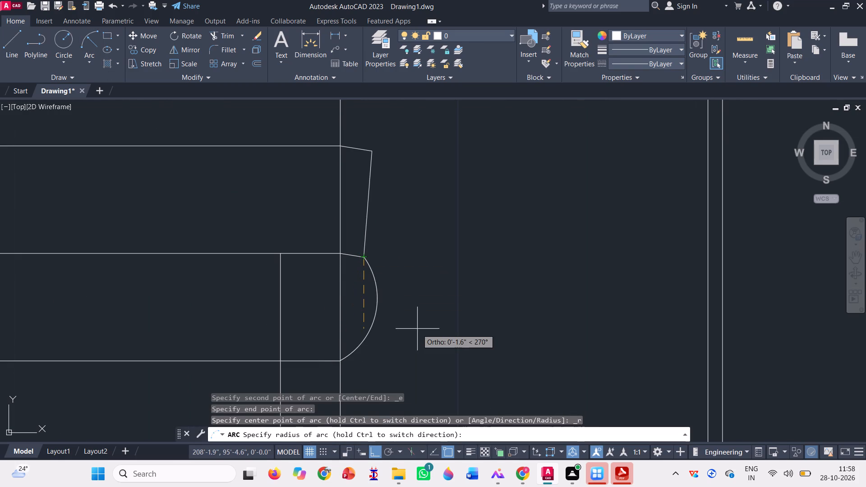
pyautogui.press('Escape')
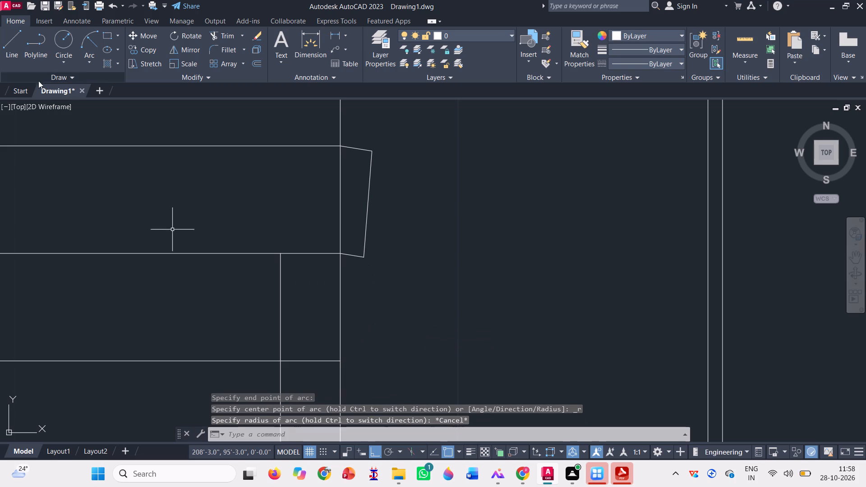
# Draw a start-end-radius arc of about 4.7" radius from the lower sloping line's outer end to the lowest ledge line's outer end.
pyautogui.click(86, 38)
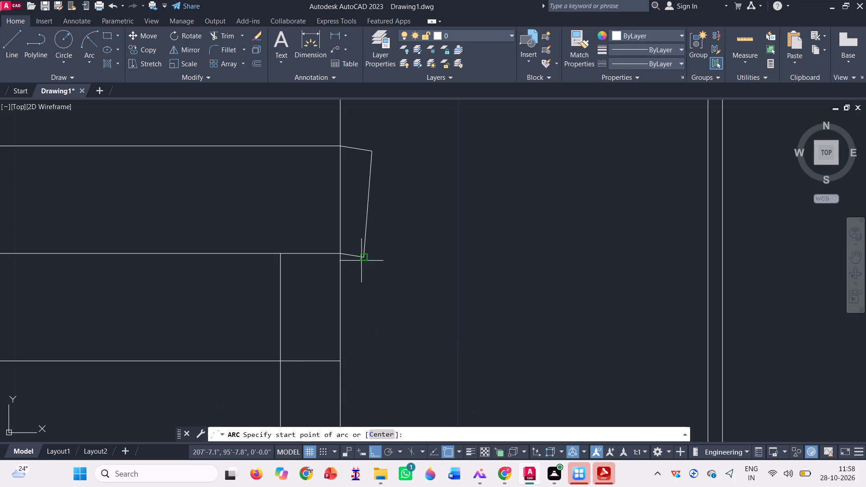
pyautogui.click(366, 256)
pyautogui.scroll(-2, 392, 240)
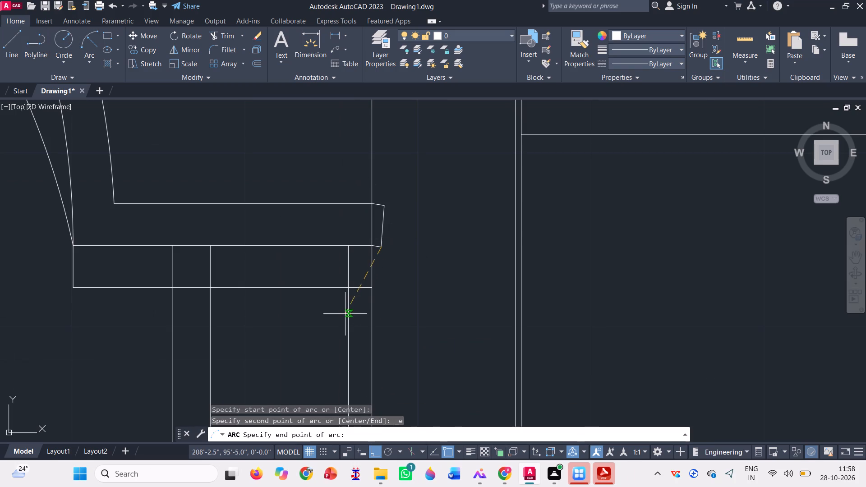
pyautogui.scroll(3, 370, 284)
pyautogui.click(379, 299)
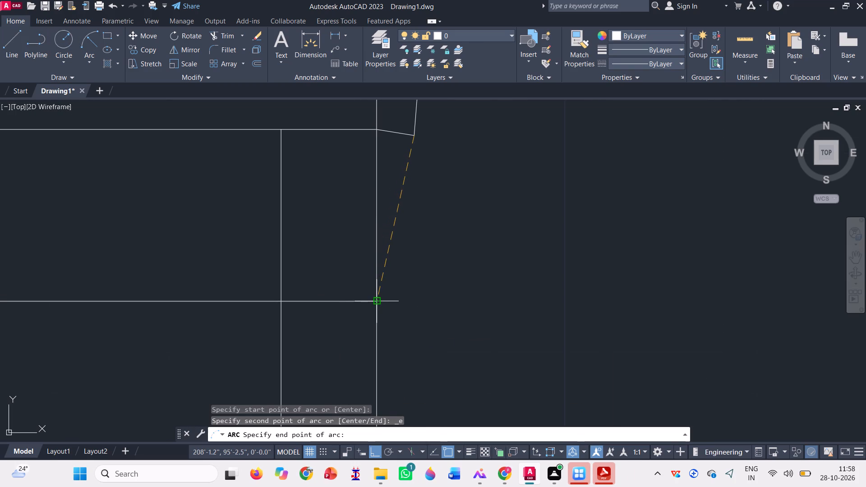
pyautogui.click(709, 286)
# Trim the vertical wall line inside the right-hand ledge's end profile, from the top line down to the lowest line.
pyautogui.scroll(-2, 312, 317)
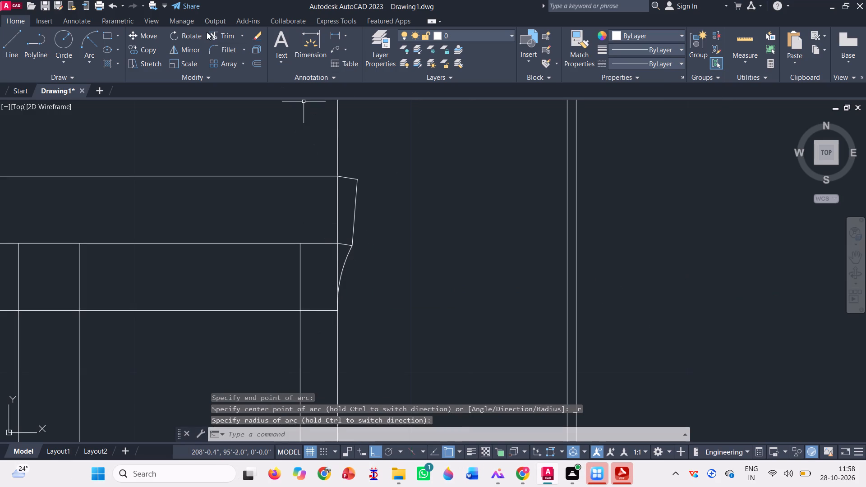
pyautogui.click(207, 32)
pyautogui.click(347, 193)
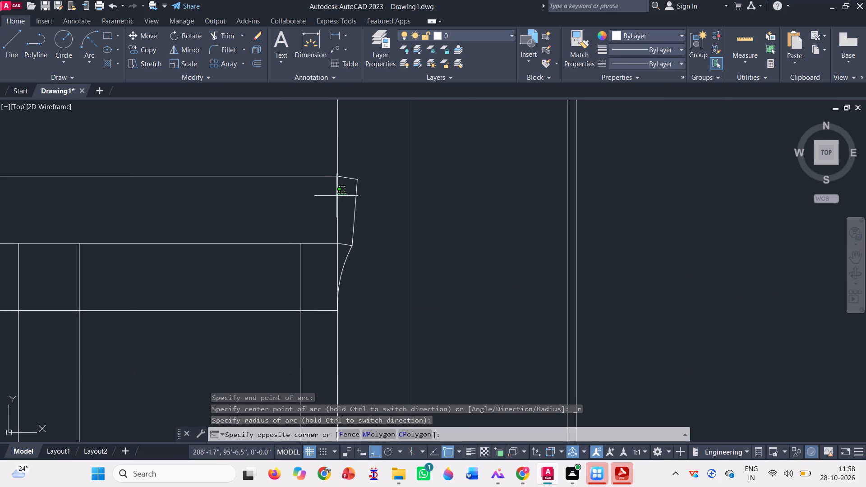
pyautogui.press('Escape')
pyautogui.click(231, 34)
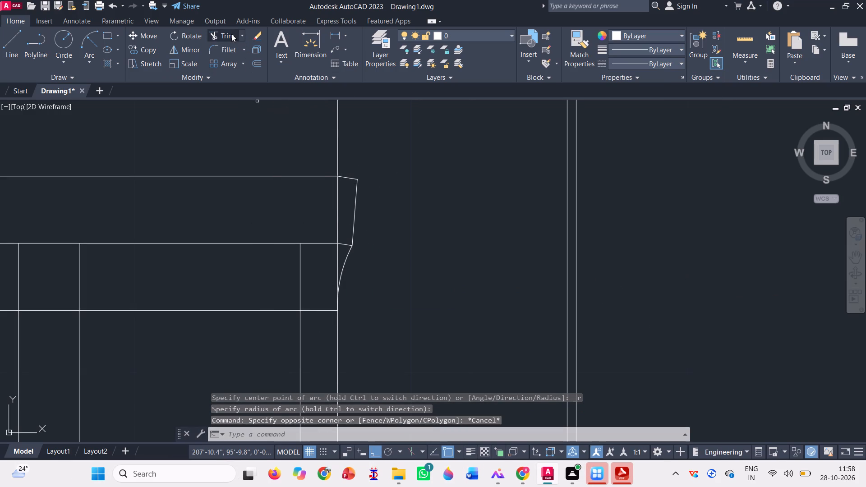
pyautogui.click(339, 207)
pyautogui.click(334, 196)
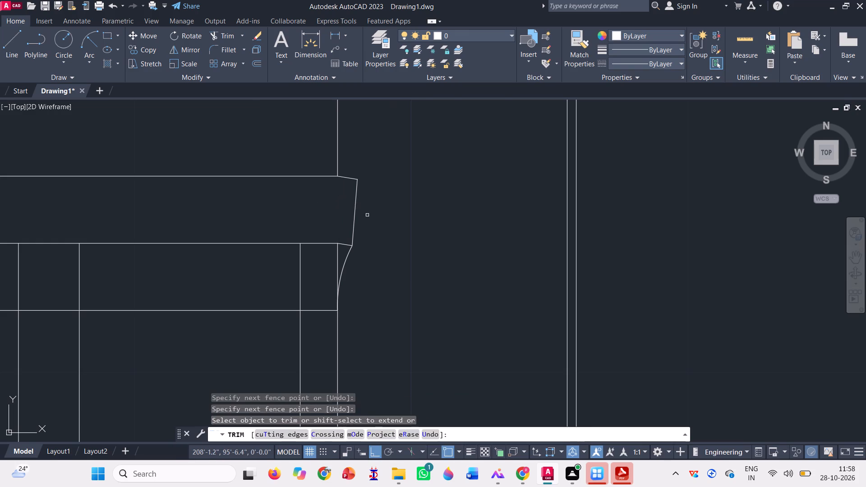
pyautogui.scroll(-2, 369, 215)
pyautogui.scroll(3, 355, 233)
pyautogui.click(361, 230)
pyautogui.click(354, 223)
# Trim the three vertical pilaster lines crossing the right-hand ledge between its middle and lowest lines.
pyautogui.scroll(-1, 378, 241)
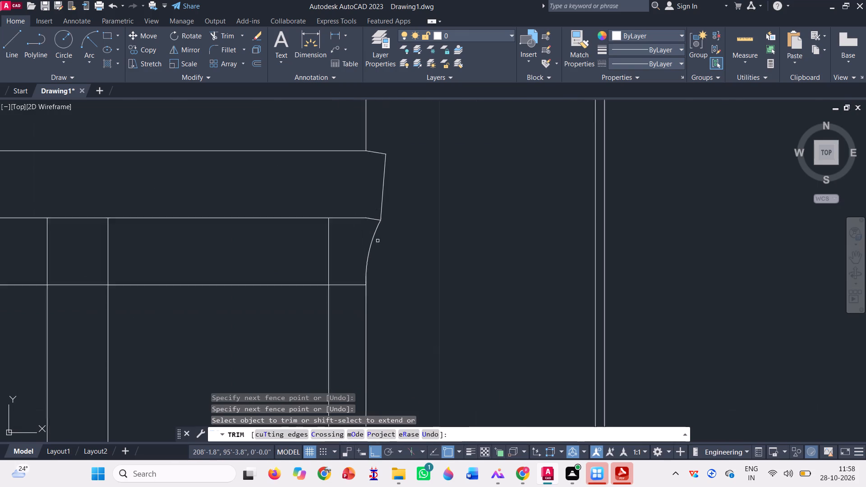
pyautogui.scroll(-5, 378, 241)
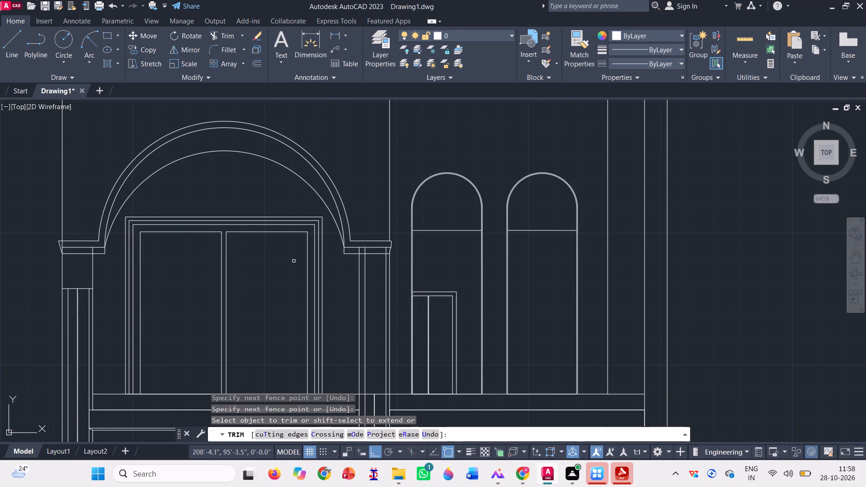
pyautogui.scroll(4, 373, 252)
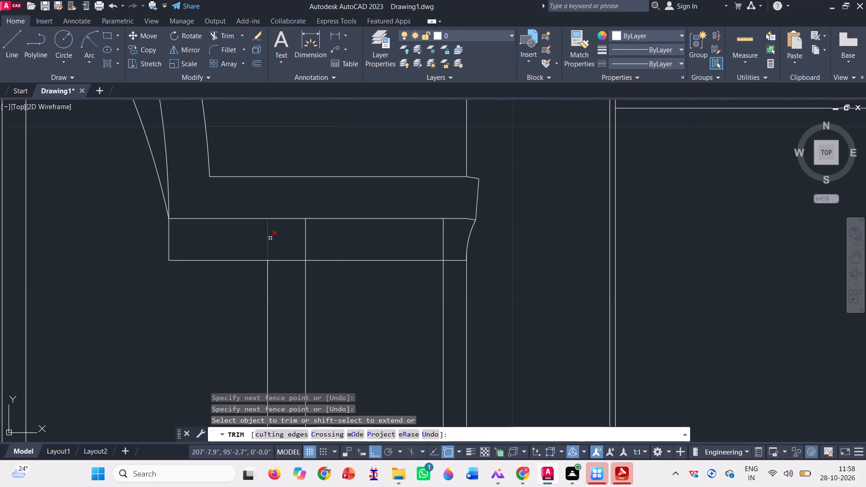
pyautogui.click(263, 238)
pyautogui.click(447, 242)
# Trim the inner pilaster line and the outer vertical wall line where they cross inside the left-hand ledge.
pyautogui.scroll(-3, 437, 247)
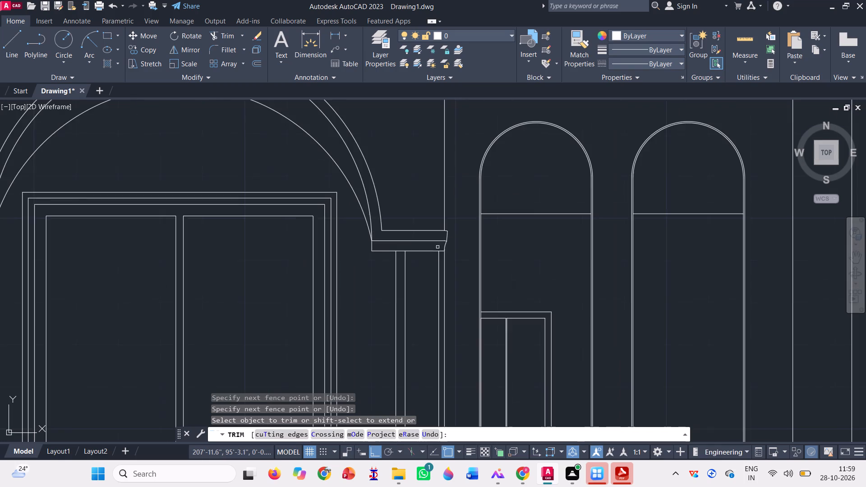
pyautogui.scroll(-1, 450, 242)
pyautogui.scroll(3, 145, 247)
pyautogui.click(164, 238)
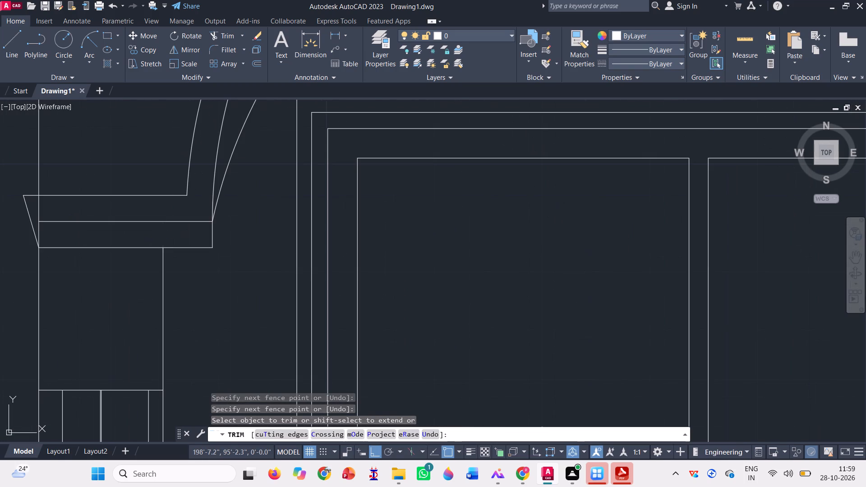
pyautogui.scroll(-2, 197, 244)
pyautogui.scroll(3, 136, 228)
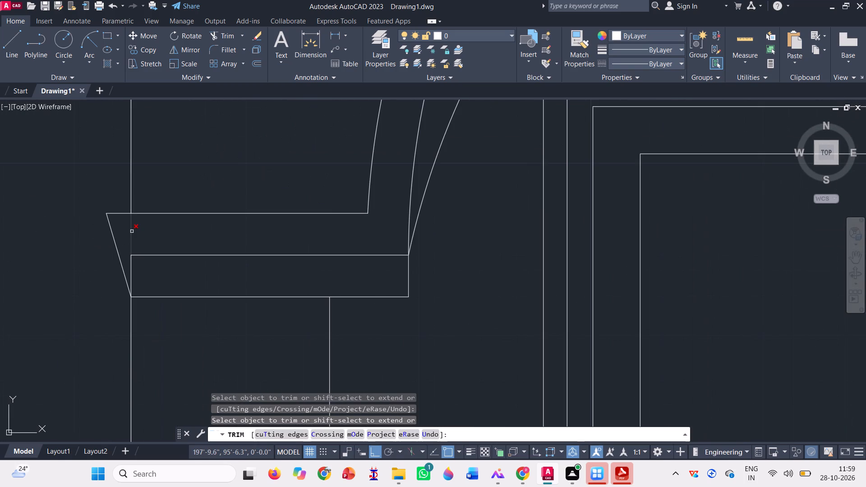
pyautogui.click(130, 231)
pyautogui.click(131, 266)
# Extend the left-hand ledge's middle horizontal line outward to meet the sloping end line.
pyautogui.click(242, 35)
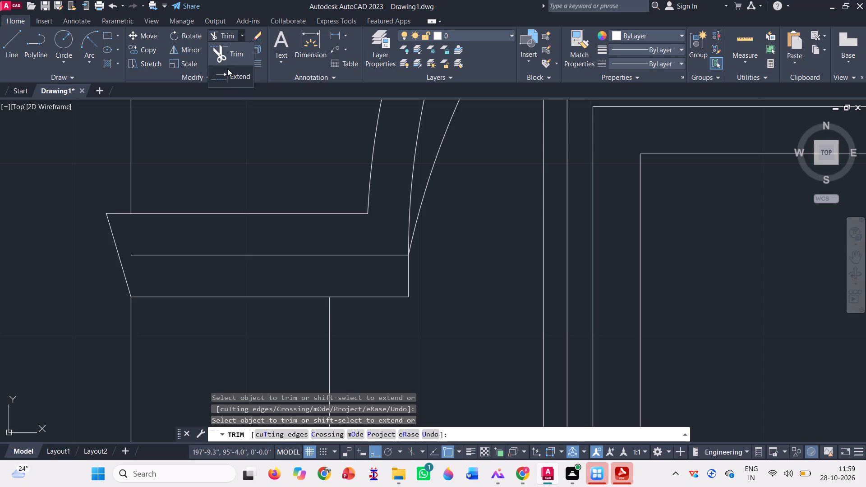
pyautogui.click(229, 78)
pyautogui.click(157, 258)
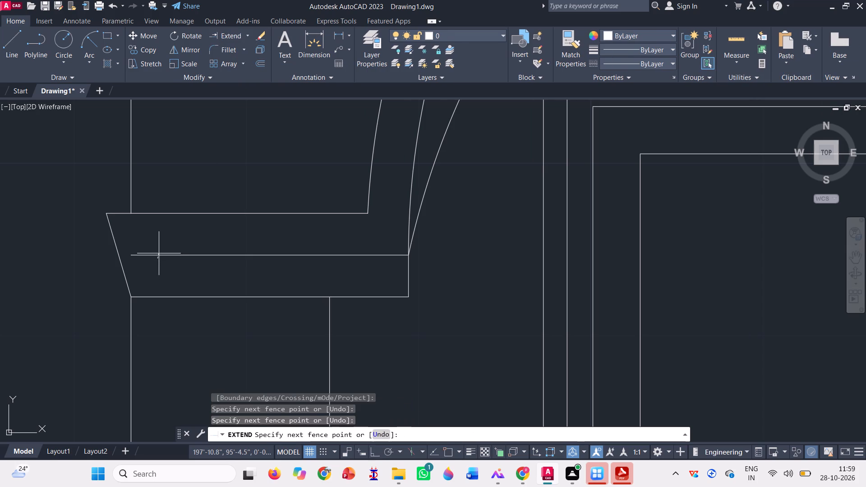
pyautogui.click(159, 252)
pyautogui.scroll(-2, 156, 253)
pyautogui.press('Escape')
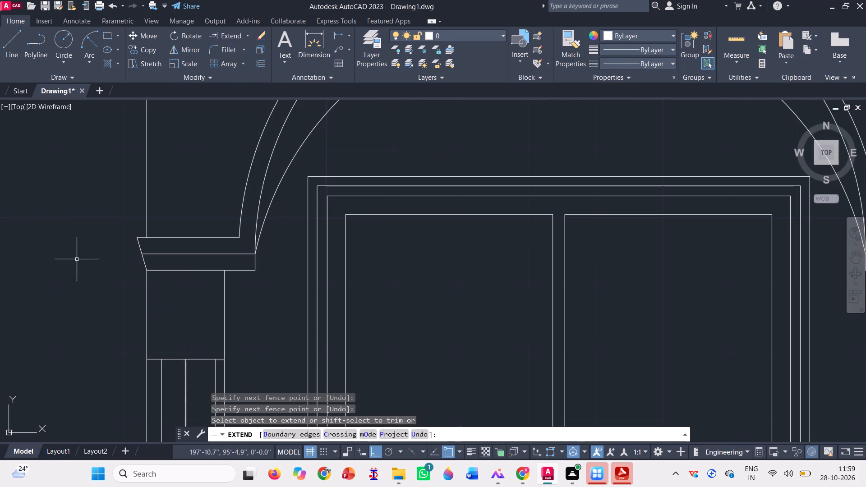
# Trim the vertical wall line between the large arch and small arched windows down to the parapet band's lower line, clearing stubs along the top line.
pyautogui.scroll(-2, 89, 253)
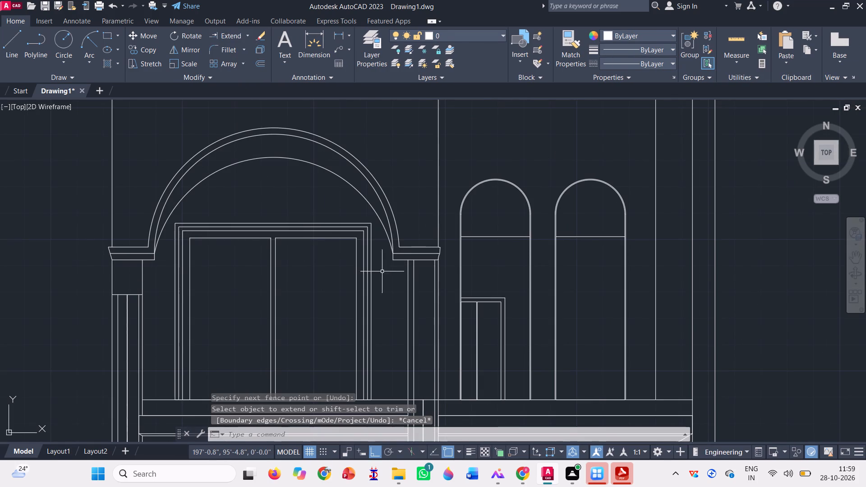
pyautogui.scroll(-1, 370, 278)
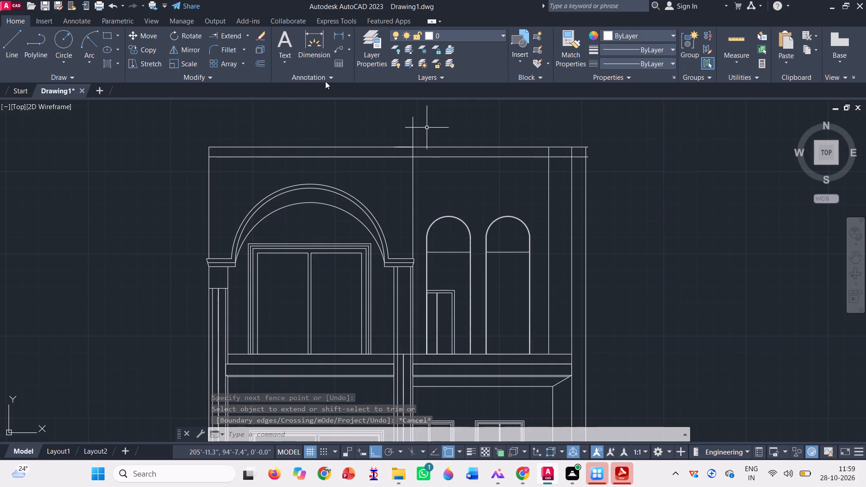
pyautogui.click(247, 34)
pyautogui.click(238, 51)
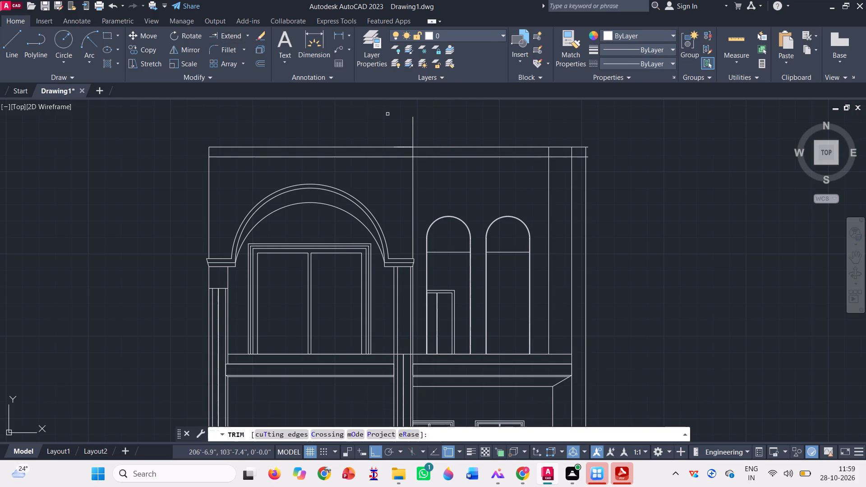
pyautogui.click(407, 133)
pyautogui.click(429, 128)
pyautogui.scroll(3, 412, 152)
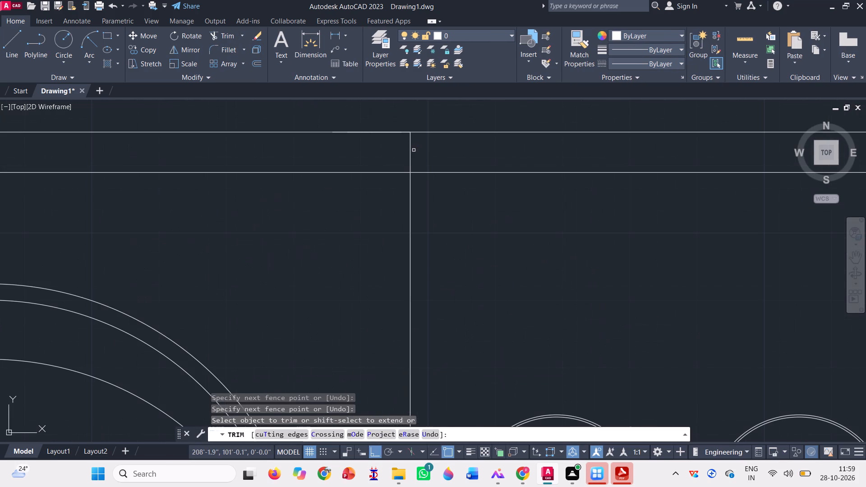
pyautogui.click(414, 150)
pyautogui.click(404, 146)
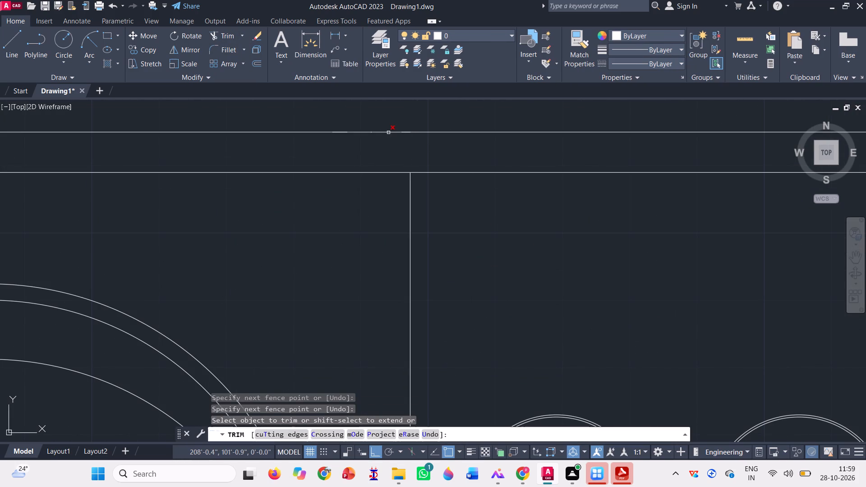
pyautogui.click(388, 133)
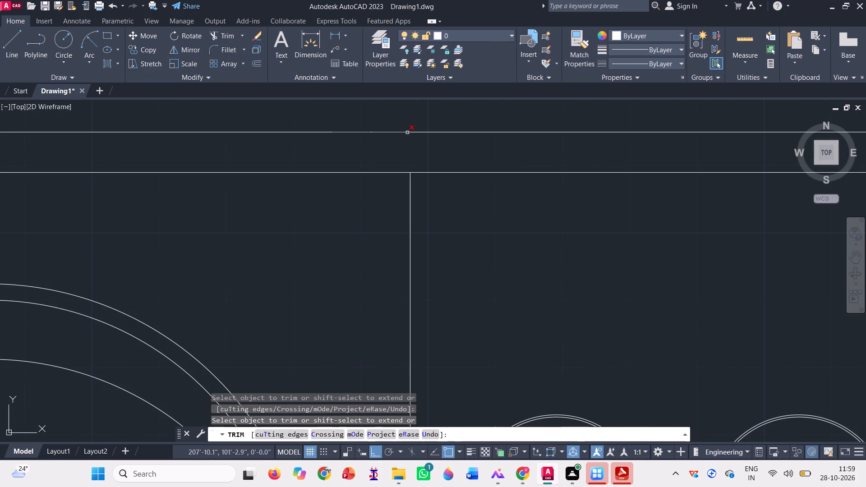
pyautogui.click(406, 133)
# Trim the overhanging ends of the parapet band's lower and upper lines at the right-hand outer wall line.
pyautogui.scroll(-2, 374, 148)
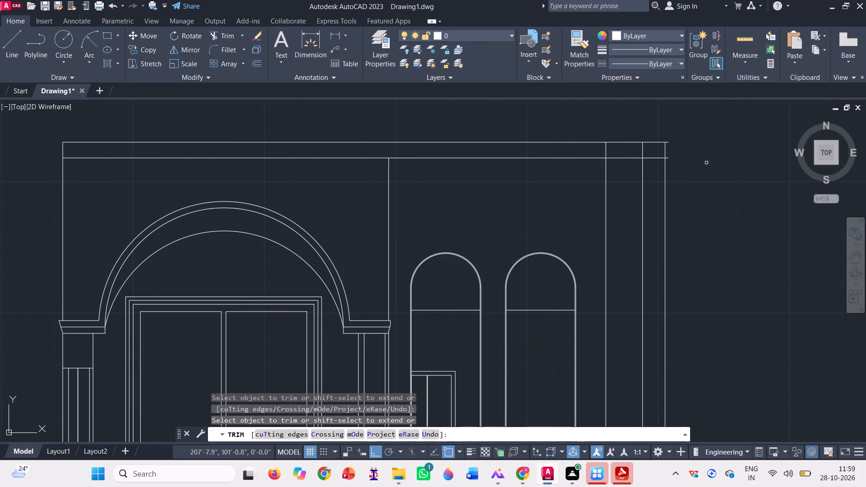
pyautogui.scroll(3, 676, 156)
pyautogui.scroll(-1, 623, 176)
pyautogui.scroll(2, 621, 165)
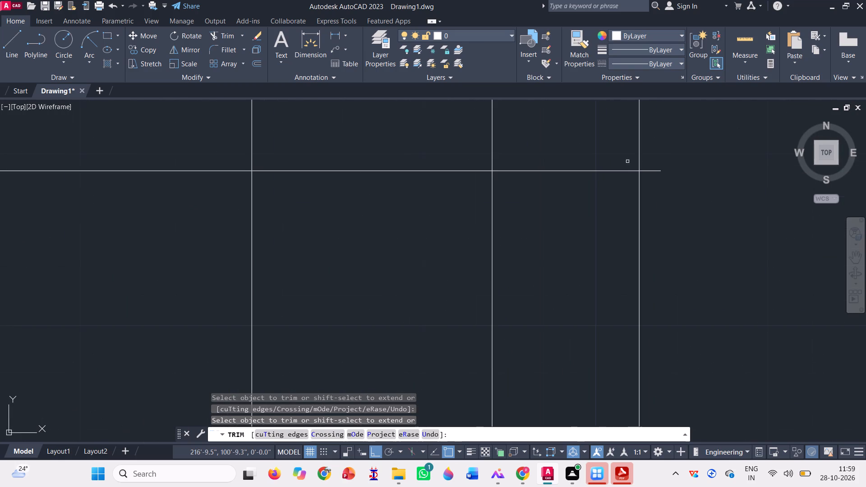
pyautogui.click(648, 171)
pyautogui.scroll(-1, 650, 199)
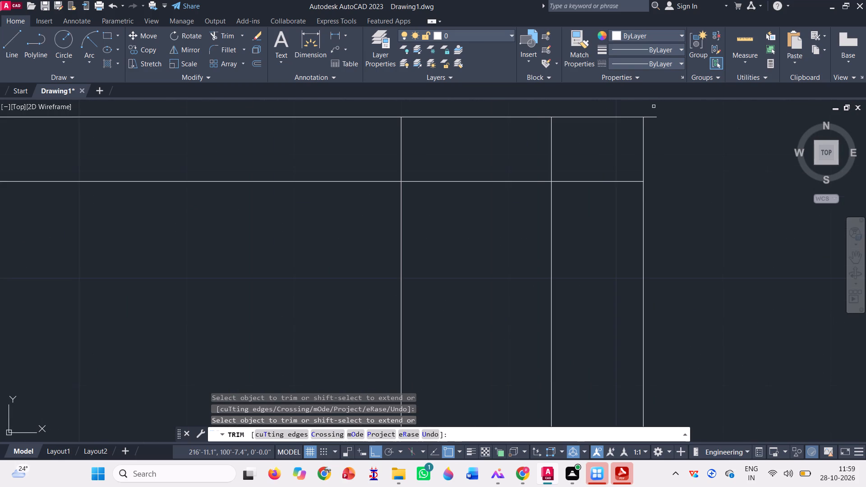
pyautogui.click(647, 115)
pyautogui.click(649, 120)
pyautogui.scroll(-2, 644, 138)
pyautogui.scroll(-1, 582, 160)
pyautogui.scroll(-1, 525, 170)
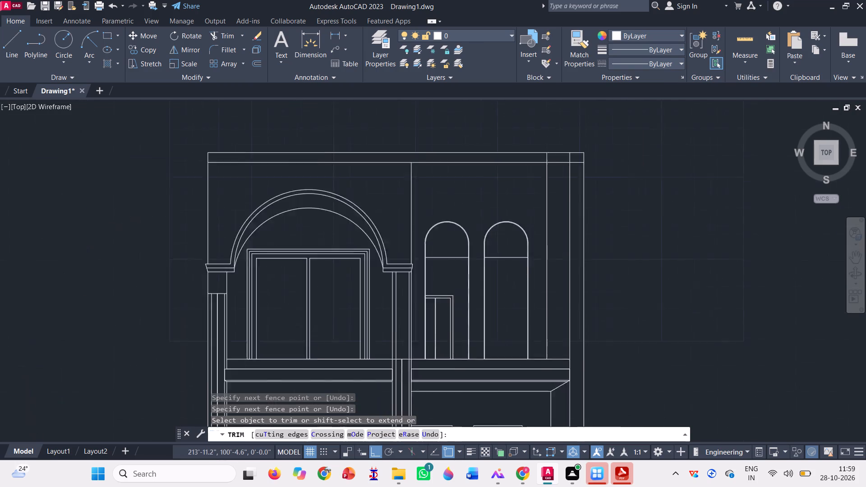
pyautogui.scroll(-1, 524, 170)
pyautogui.press('Escape')
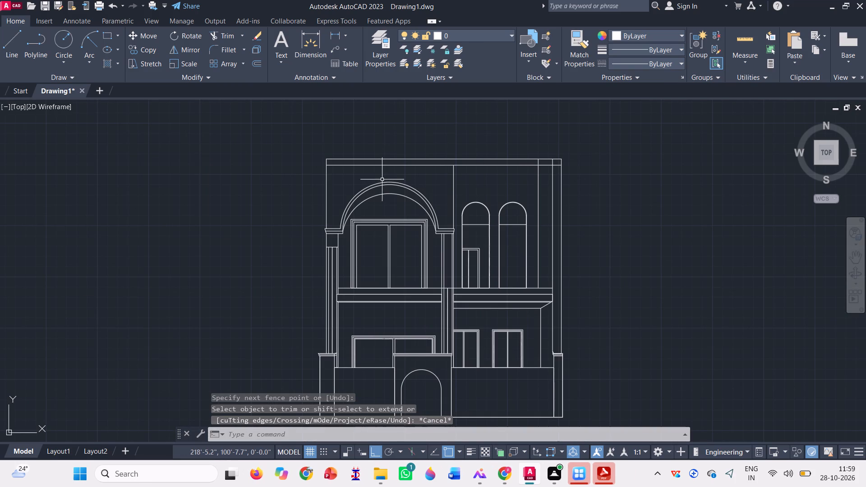
# Draw a rectangle about 10'-4" by 1'-1" directly under the parapet band above the large arch, reaching the vertical wall line.
pyautogui.scroll(1, 370, 164)
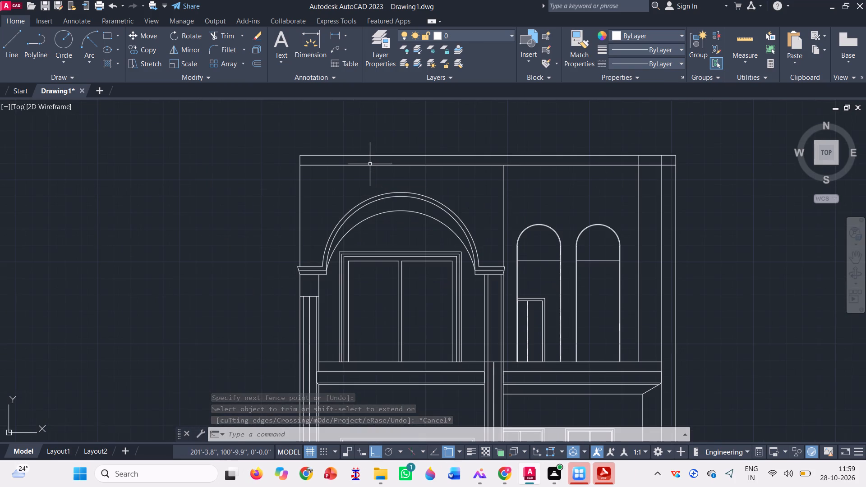
pyautogui.click(105, 37)
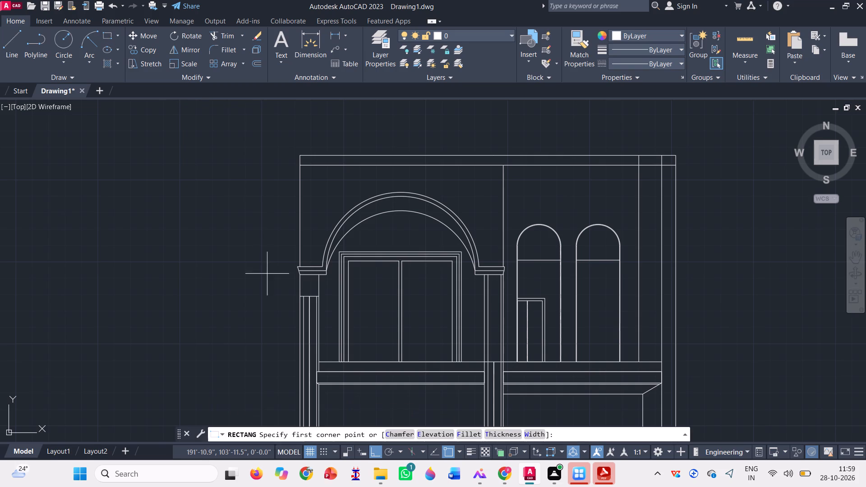
pyautogui.click(298, 165)
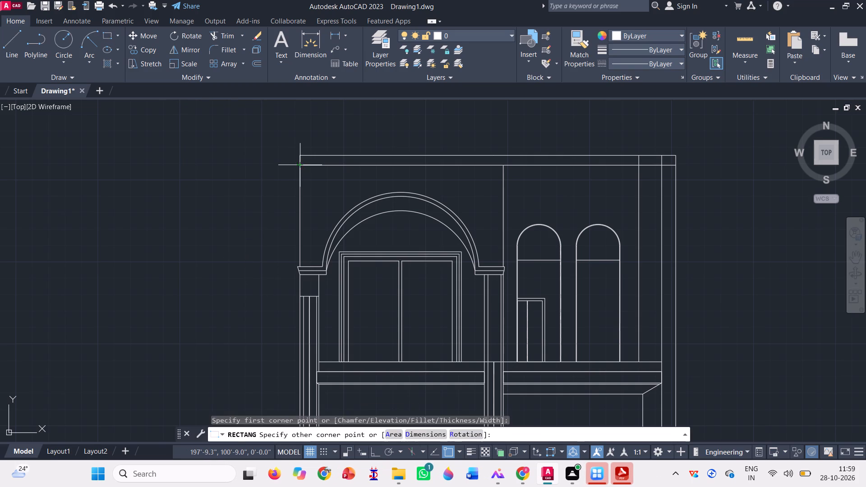
pyautogui.scroll(1, 513, 179)
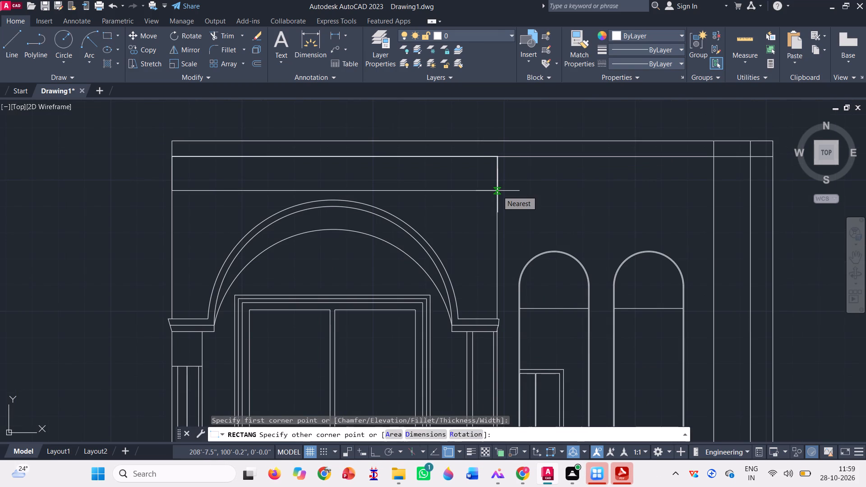
pyautogui.click(497, 191)
# Start drawing another rectangle.
pyautogui.click(110, 37)
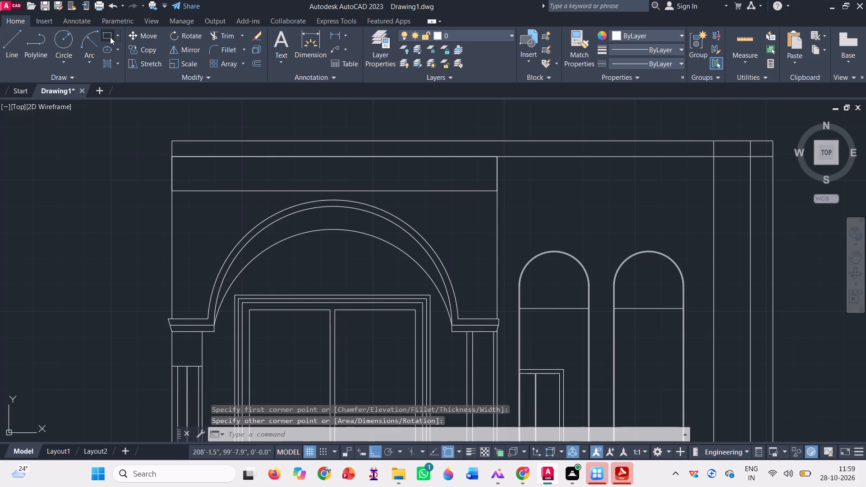
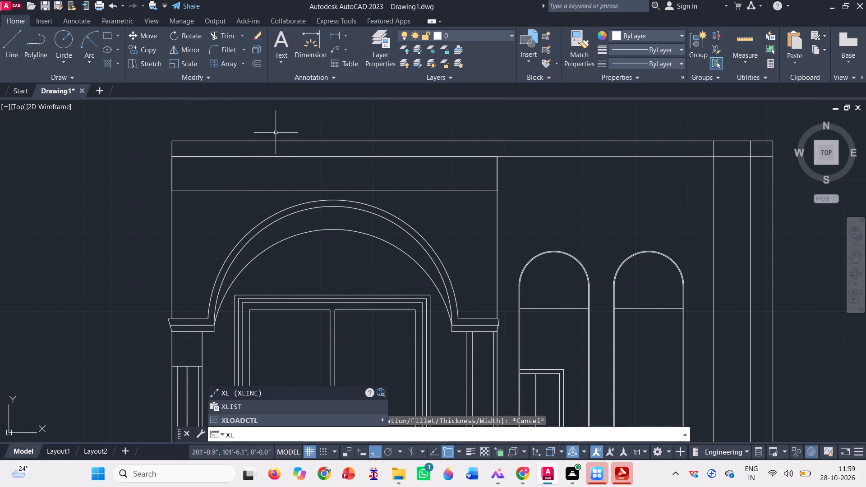
# Draw a horizontal construction line along the bottom edge of the wide rectangle above the large arch.
pyautogui.press('Return')
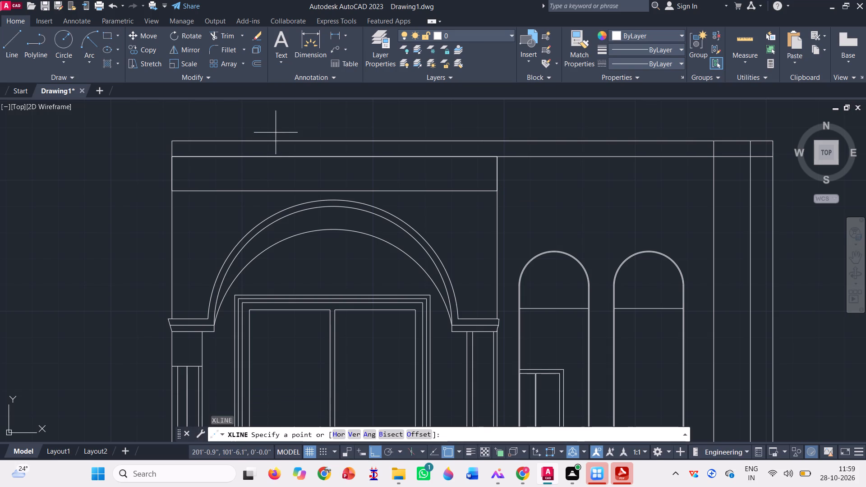
pyautogui.click(497, 193)
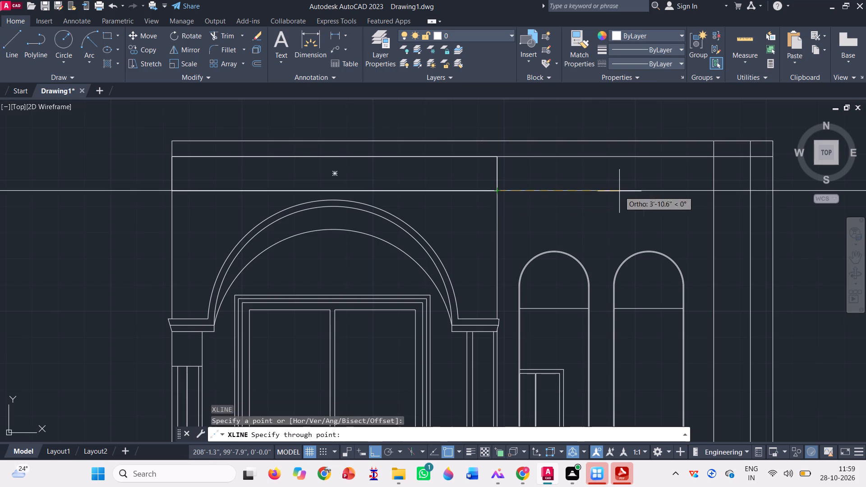
pyautogui.click(619, 191)
pyautogui.press('space')
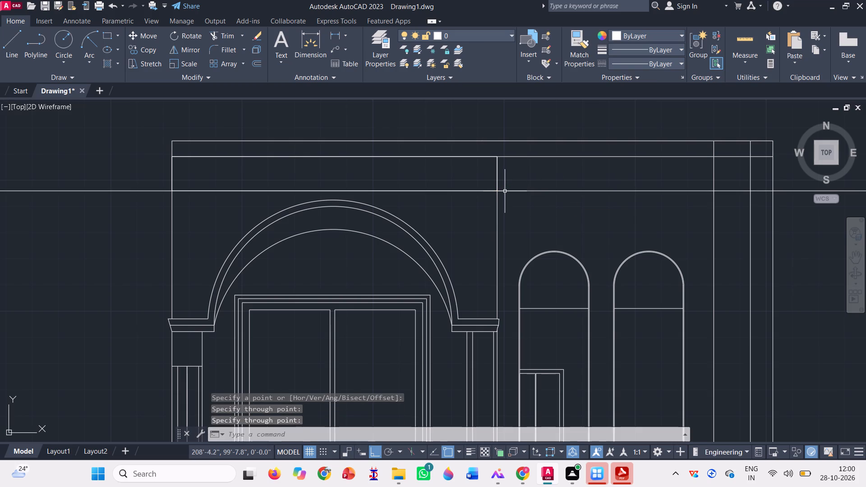
# Copy the horizontal construction line a short distance downward, just above the large arch.
pyautogui.click(522, 194)
pyautogui.click(518, 174)
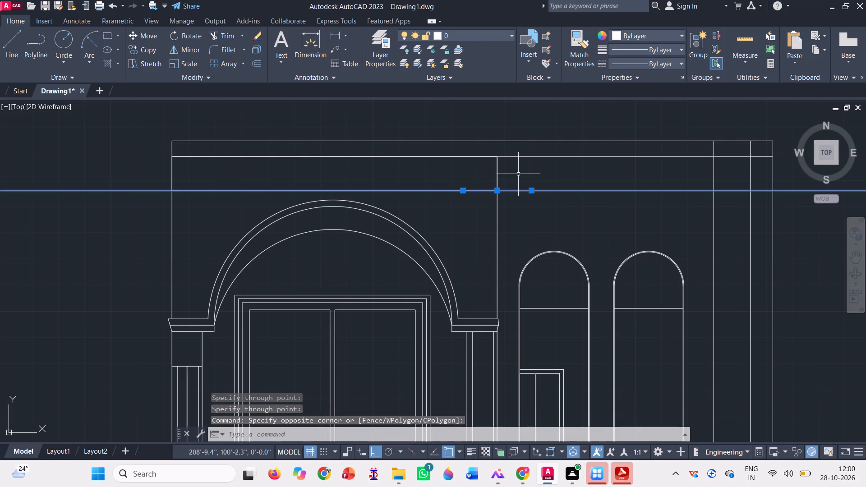
pyautogui.write('co')
pyautogui.press('space')
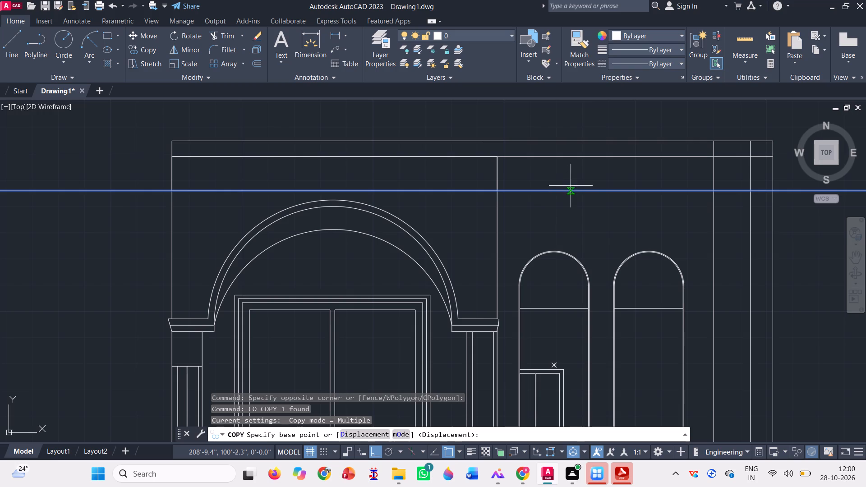
pyautogui.click(496, 189)
pyautogui.scroll(2, 496, 193)
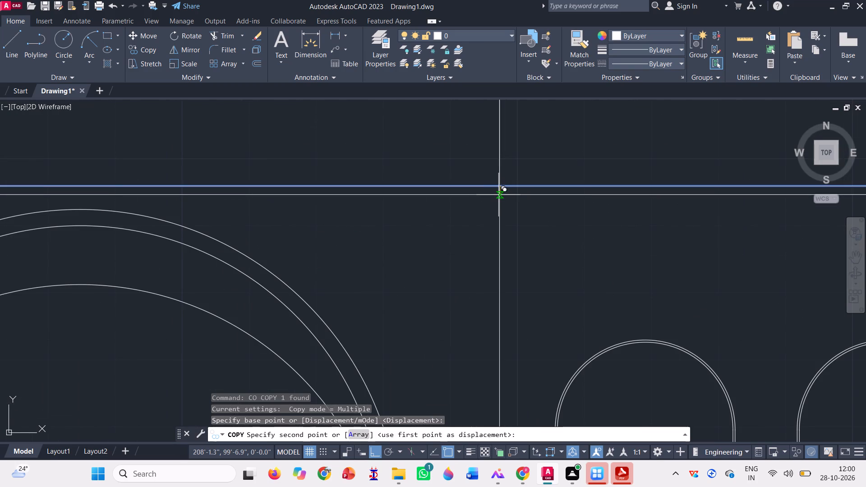
pyautogui.scroll(2, 502, 195)
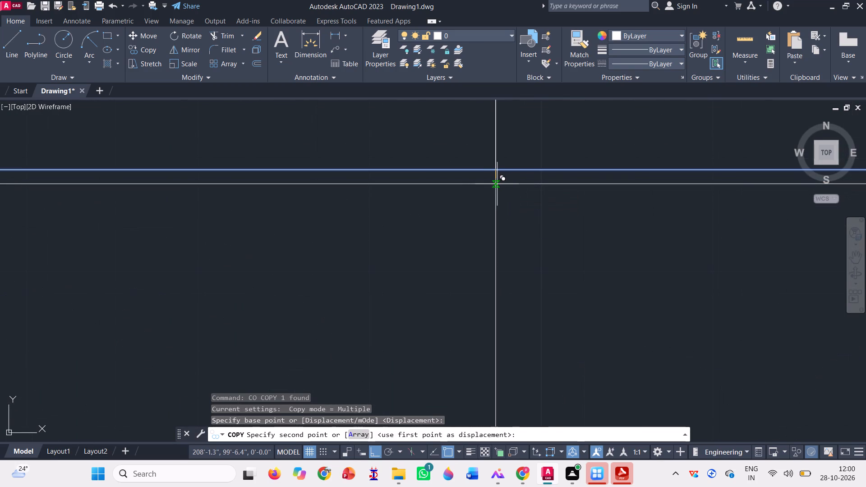
pyautogui.click(497, 183)
pyautogui.scroll(-3, 470, 175)
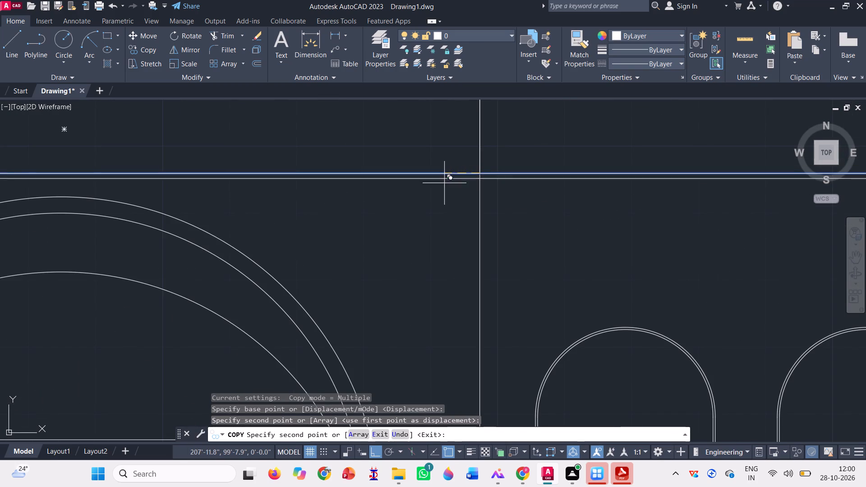
pyautogui.scroll(-1, 435, 198)
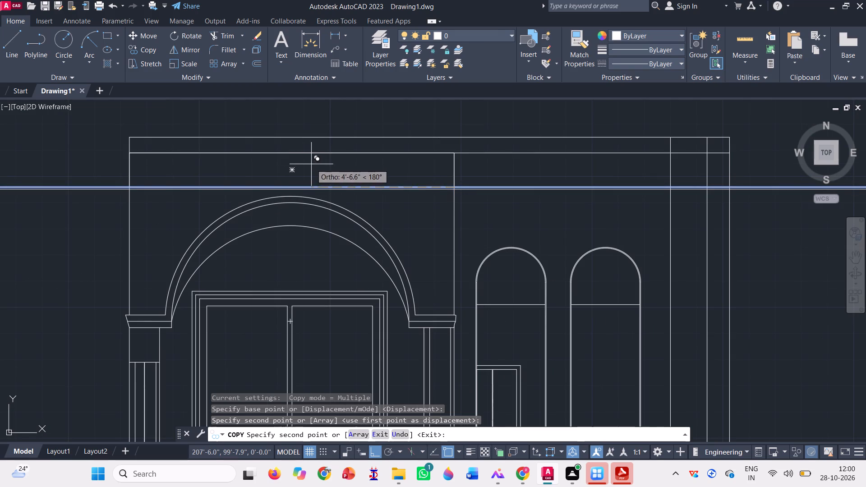
pyautogui.press('Escape')
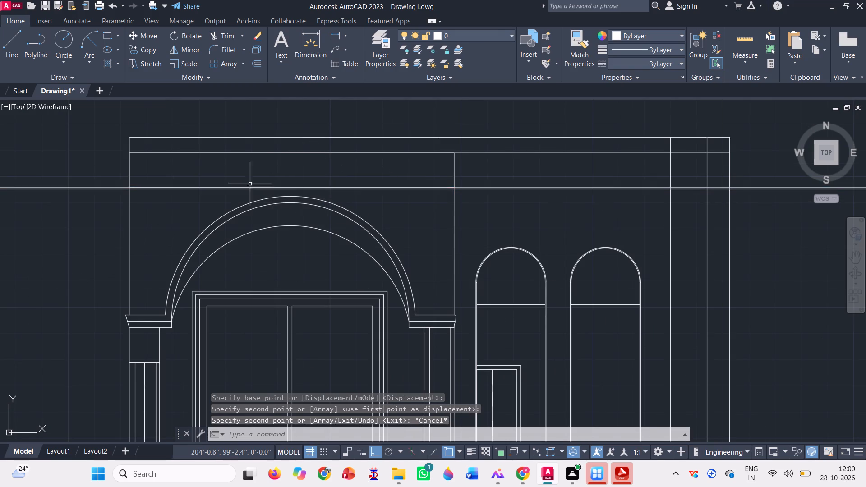
# Draw a thin rectangle between the two construction lines, from just beyond the arch bay's right edge to its left edge.
pyautogui.click(109, 34)
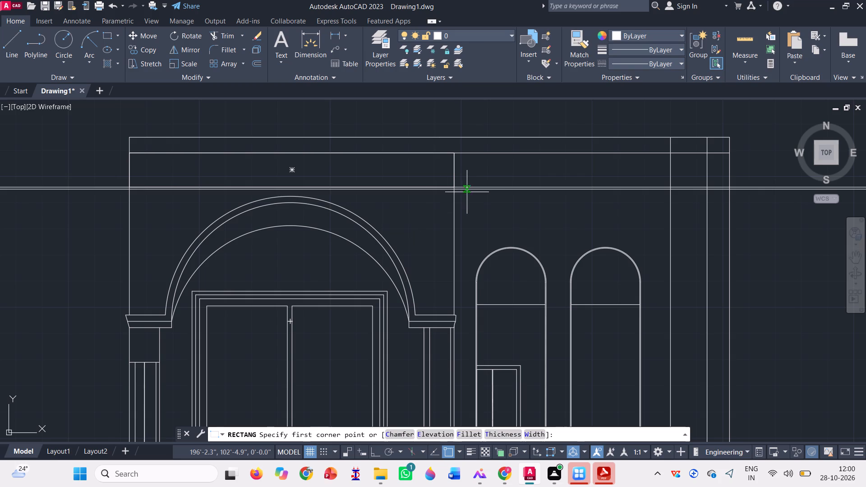
pyautogui.scroll(2, 442, 172)
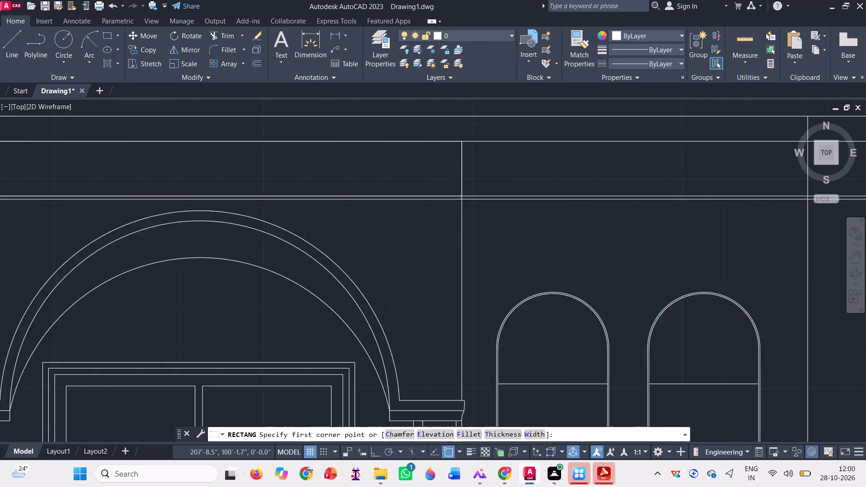
pyautogui.scroll(1, 442, 172)
pyautogui.scroll(2, 503, 226)
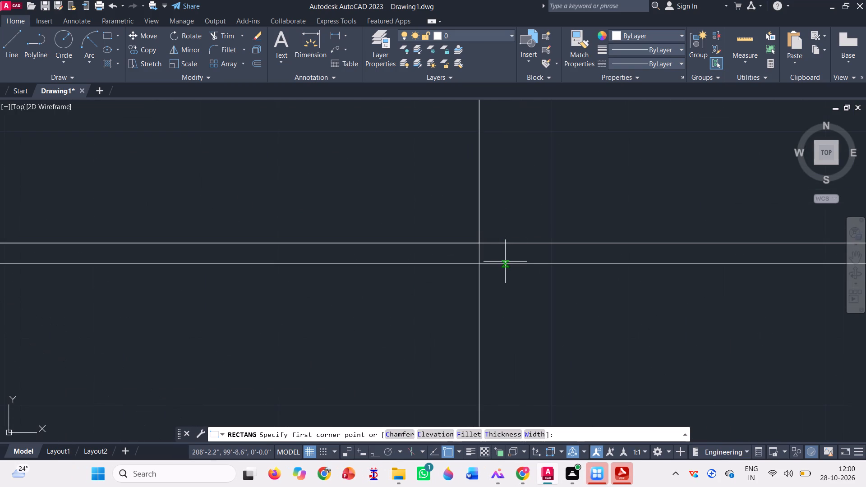
pyautogui.click(499, 263)
pyautogui.scroll(-4, 525, 231)
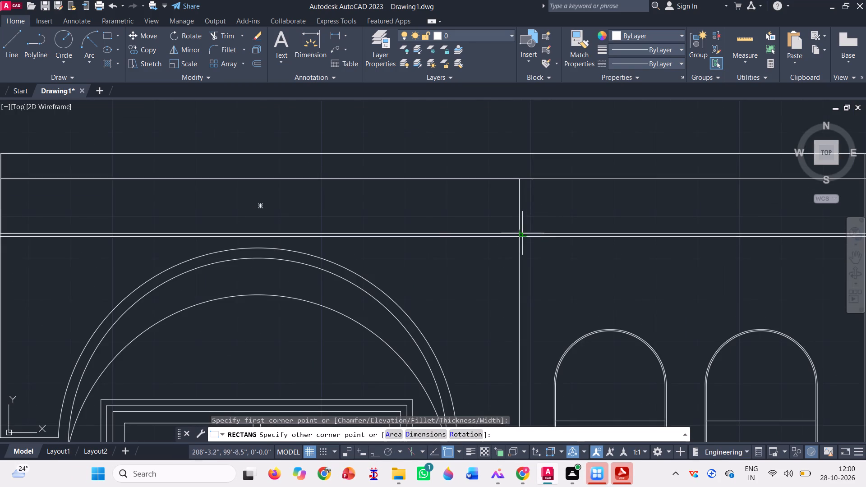
pyautogui.scroll(-2, 533, 227)
pyautogui.scroll(3, 330, 218)
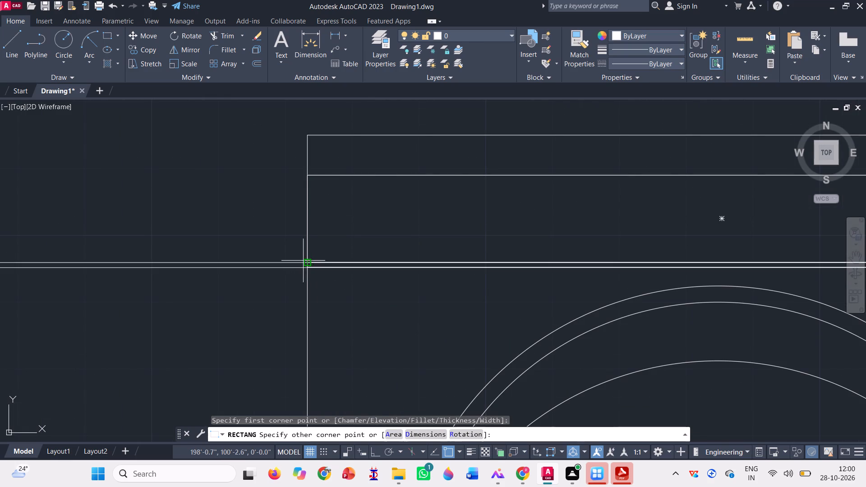
pyautogui.scroll(2, 302, 262)
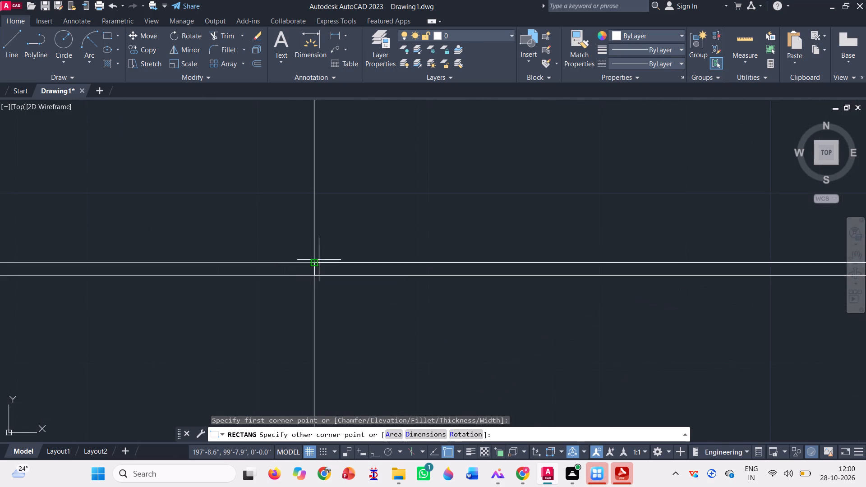
pyautogui.click(313, 265)
# Delete the two horizontal construction lines.
pyautogui.scroll(-2, 244, 278)
pyautogui.click(232, 288)
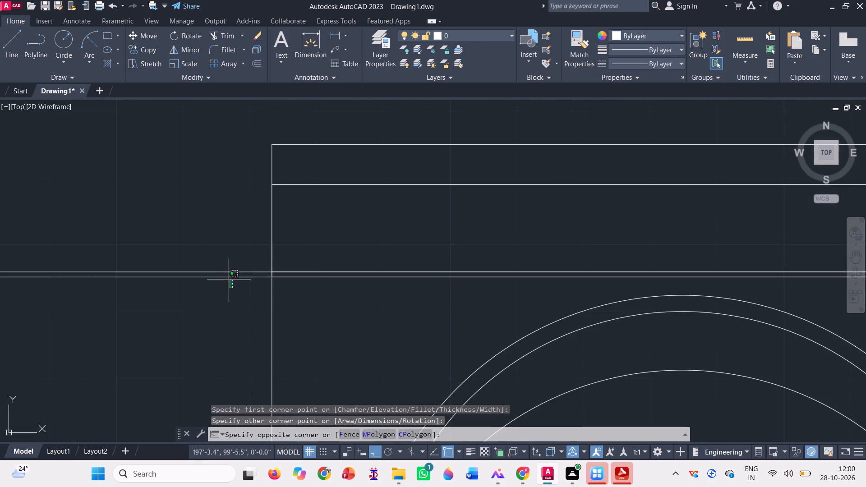
pyautogui.click(203, 248)
pyautogui.press('Delete')
# Trim the arch bay's right vertical edge where it crosses the projecting end of the thin rectangle.
pyautogui.scroll(-2, 175, 249)
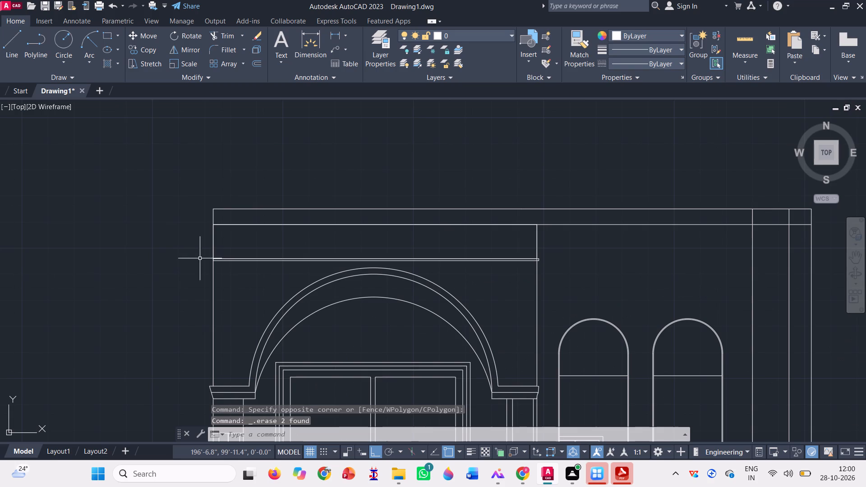
pyautogui.click(232, 38)
pyautogui.scroll(2, 541, 273)
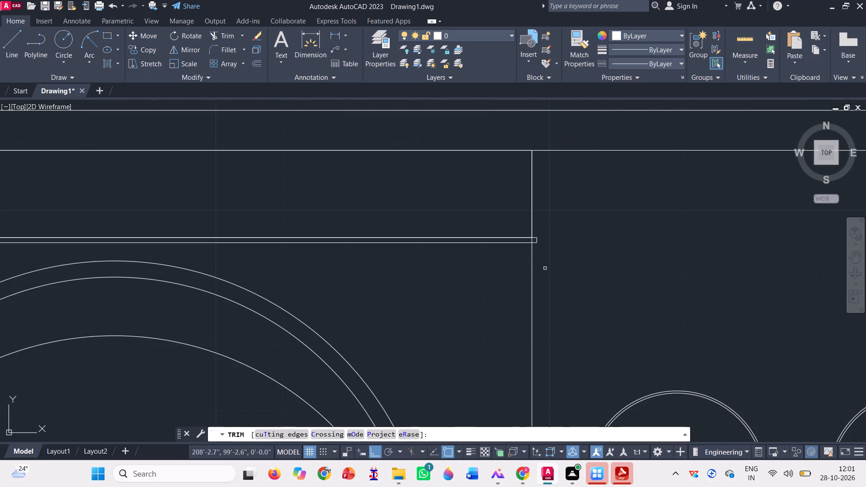
pyautogui.scroll(3, 539, 239)
pyautogui.click(515, 238)
pyautogui.click(487, 237)
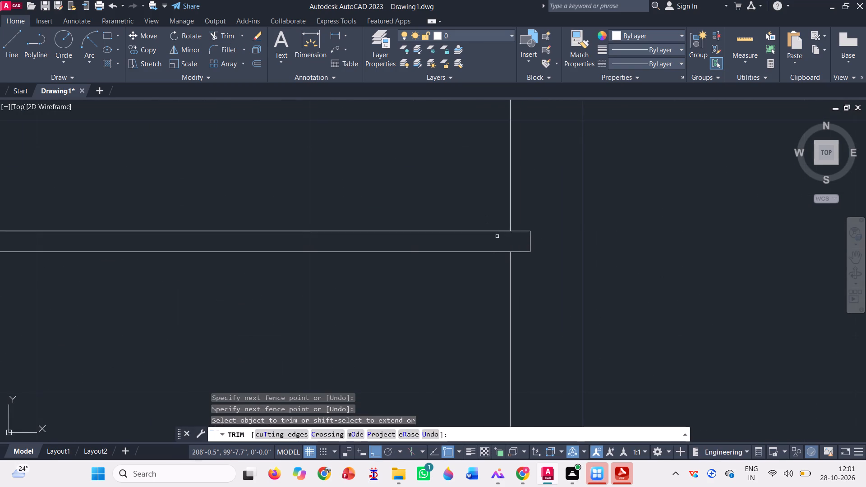
pyautogui.scroll(-4, 495, 237)
pyautogui.press('Escape')
pyautogui.scroll(-1, 504, 221)
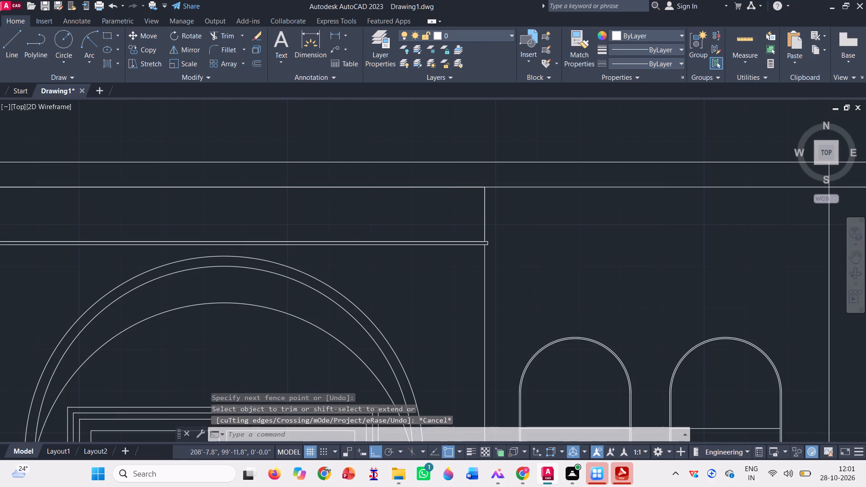
# With Ortho off, draw a line slanting inward from the thin rectangle's lower right corner, then across to the bay's right vertical edge.
pyautogui.click(7, 53)
pyautogui.scroll(2, 513, 232)
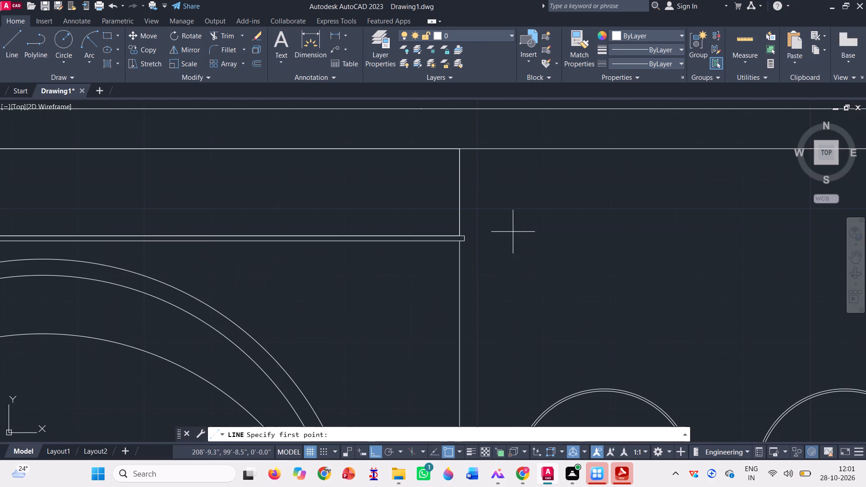
pyautogui.scroll(3, 465, 239)
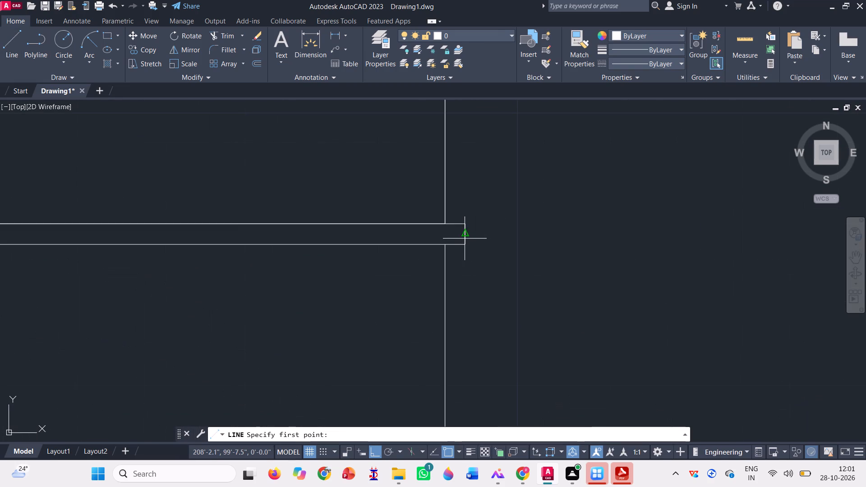
pyautogui.click(461, 244)
pyautogui.scroll(-2, 474, 199)
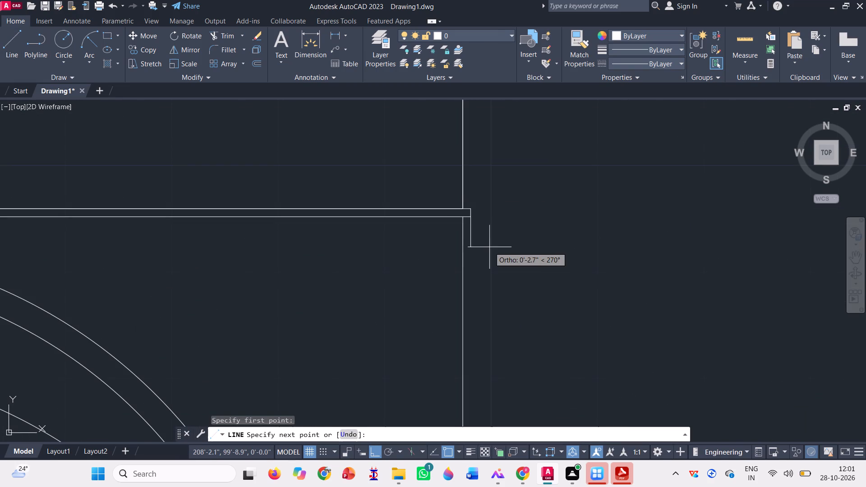
pyautogui.press('F8')
pyautogui.scroll(2, 478, 230)
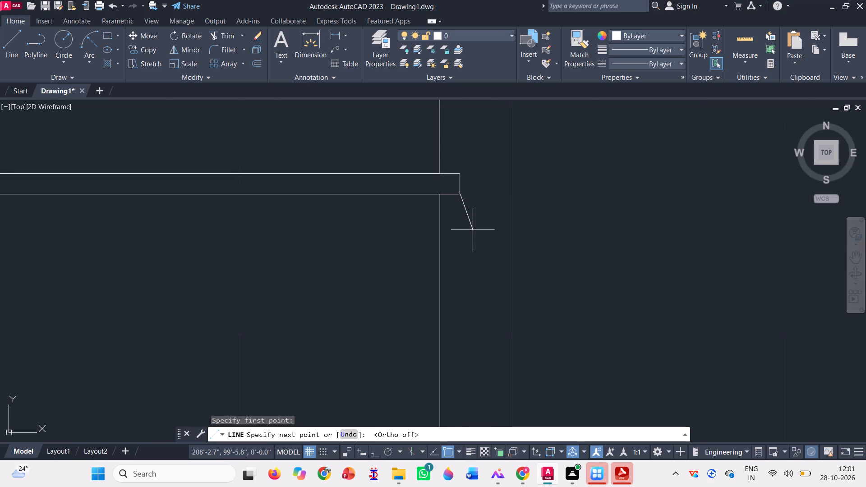
pyautogui.click(452, 216)
pyautogui.scroll(-3, 492, 213)
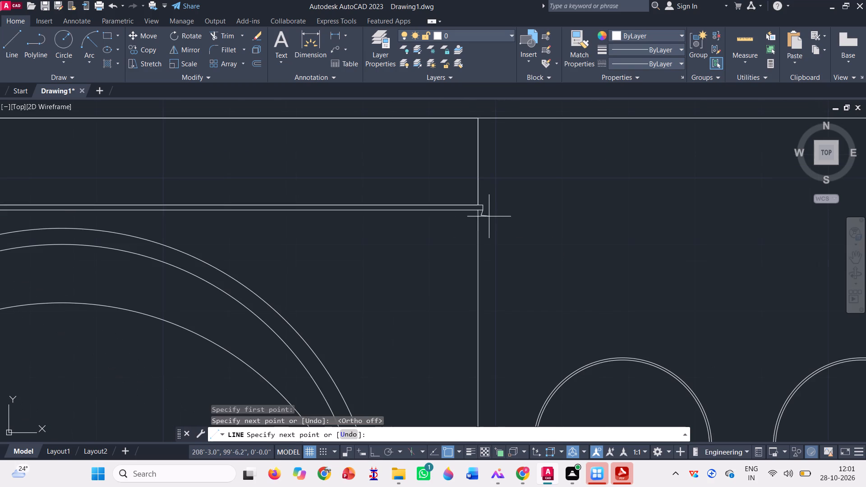
pyautogui.scroll(-2, 502, 215)
pyautogui.scroll(3, 500, 215)
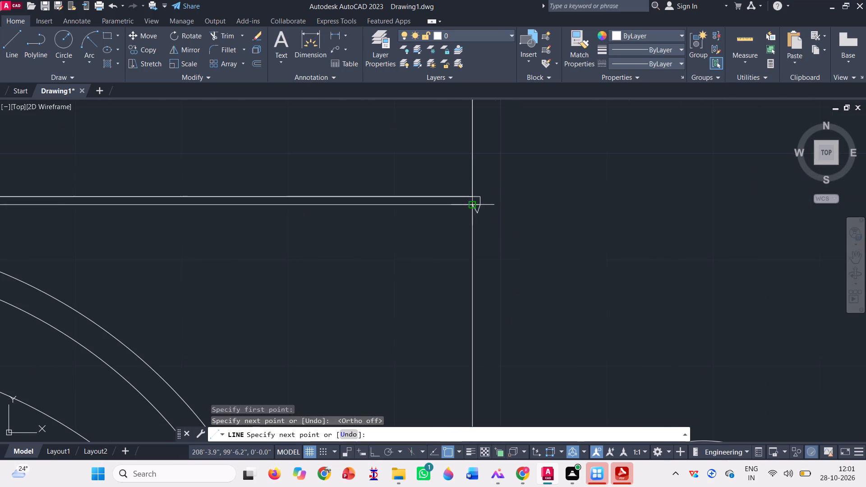
pyautogui.click(471, 212)
# With Ortho on, continue the line horizontally to the bay's left edge to close the underside of the moulding.
pyautogui.scroll(-1, 543, 214)
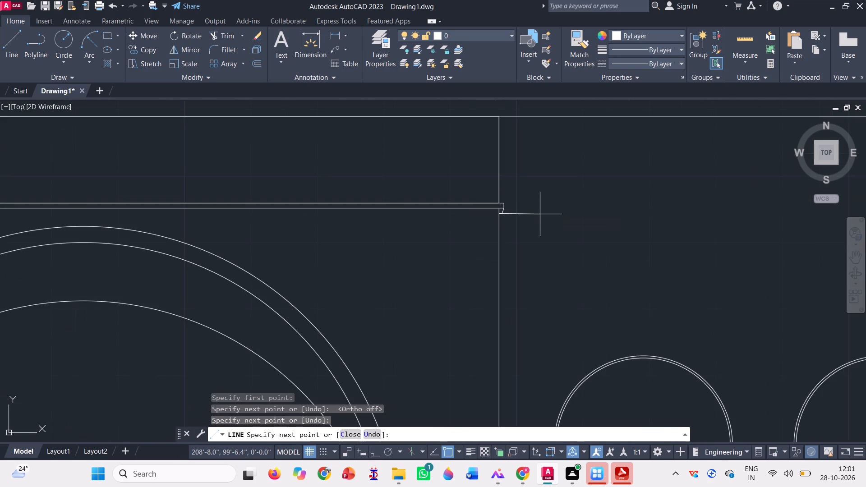
pyautogui.scroll(-2, 540, 212)
pyautogui.scroll(2, 212, 215)
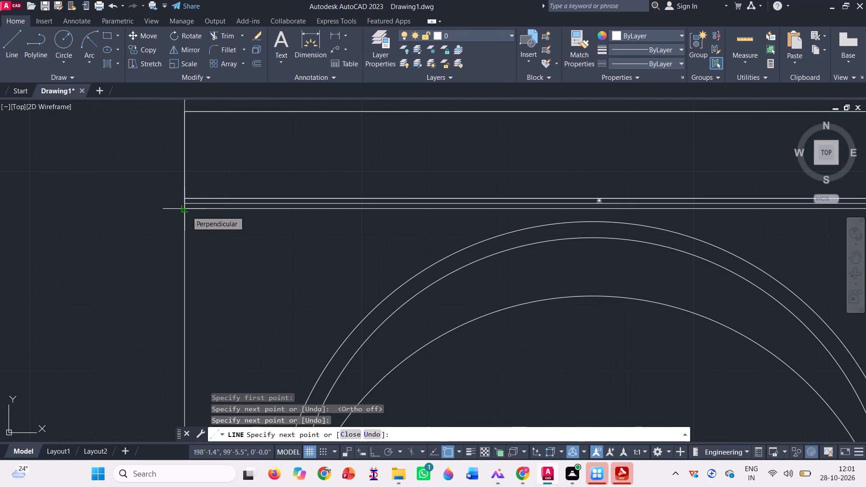
pyautogui.press('F8')
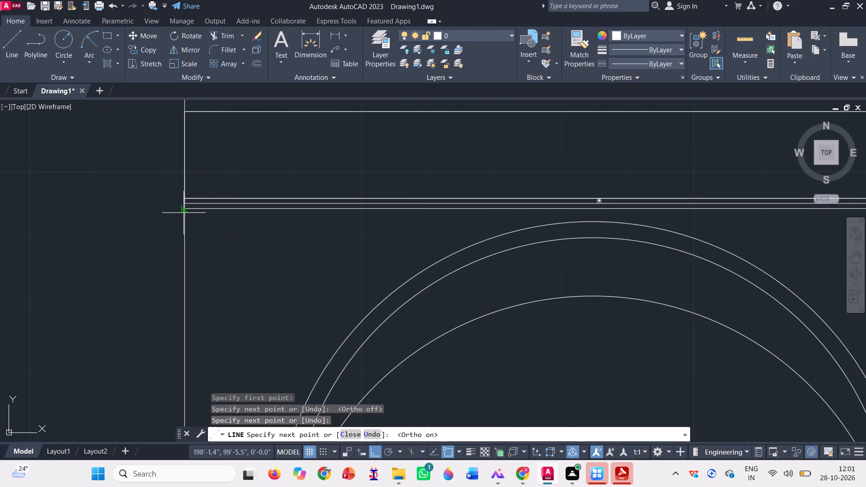
pyautogui.click(181, 206)
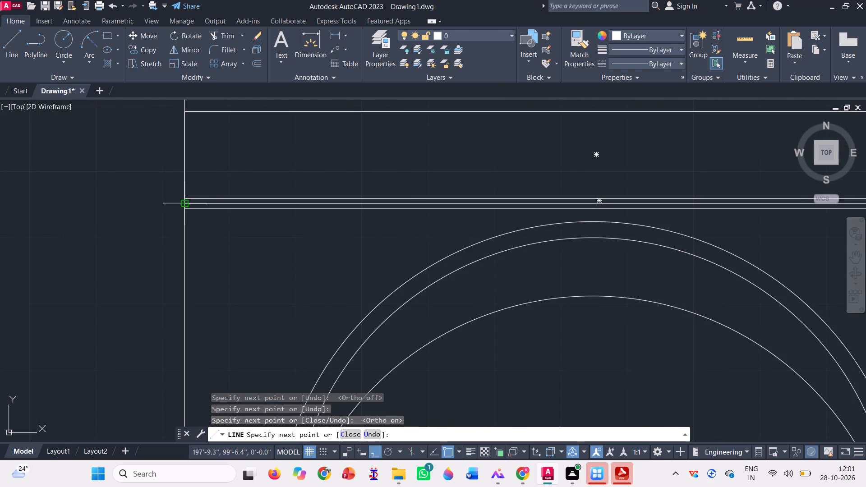
pyautogui.press('space')
pyautogui.scroll(-2, 179, 203)
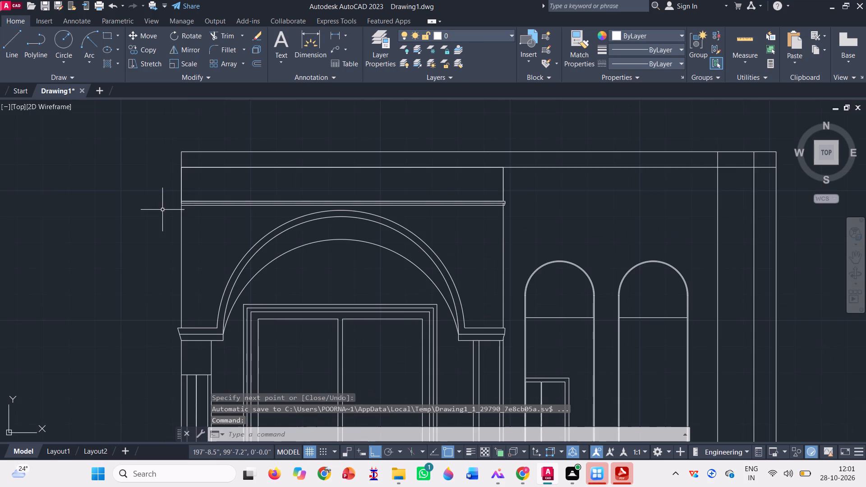
# Trim the arch bay's right vertical edge where it crosses the slanted-end strip of the moulding.
pyautogui.scroll(5, 500, 204)
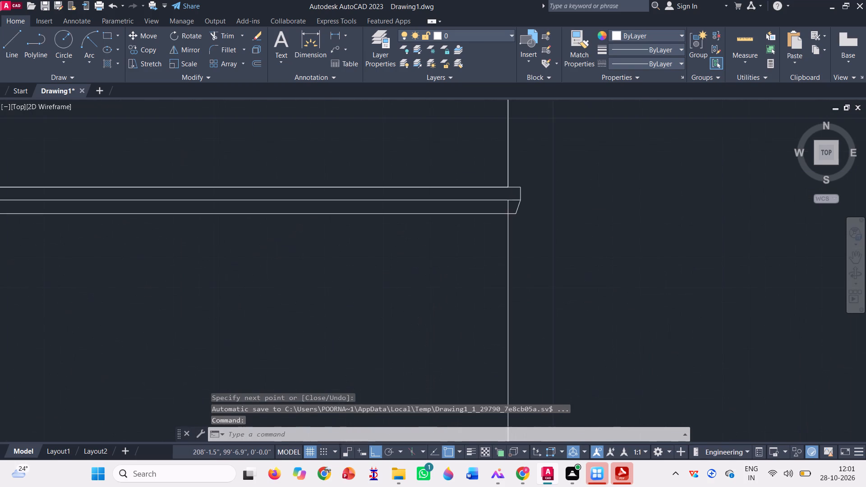
pyautogui.click(226, 35)
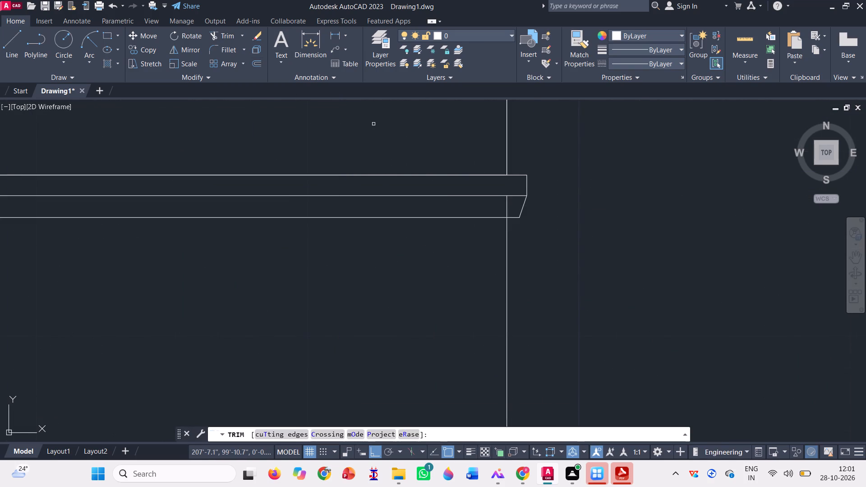
pyautogui.click(507, 203)
pyautogui.scroll(-1, 475, 218)
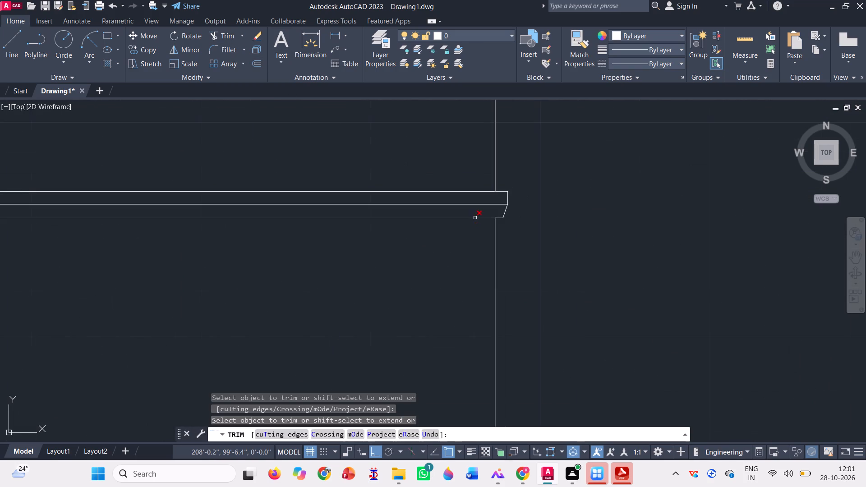
pyautogui.scroll(-2, 472, 235)
pyautogui.press('Escape')
pyautogui.scroll(-2, 472, 232)
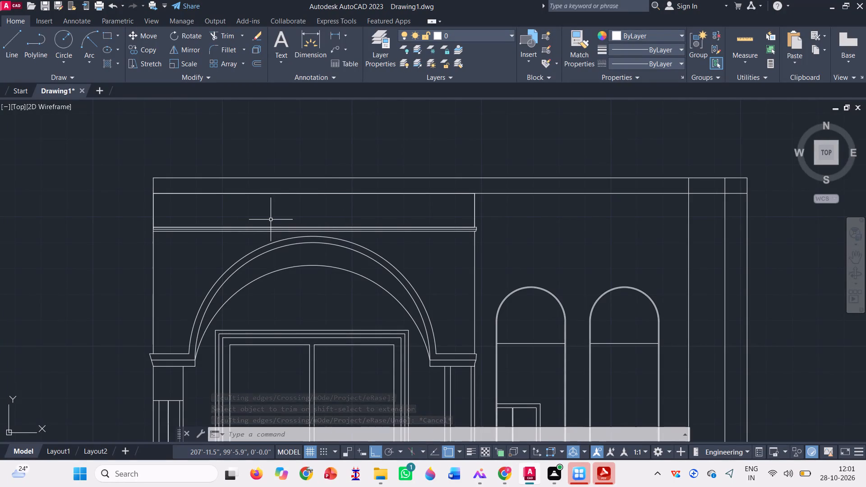
# Draw a rectangle over the band above the frieze, from its upper left corner to slightly past the arch bay's right edge.
pyautogui.click(97, 32)
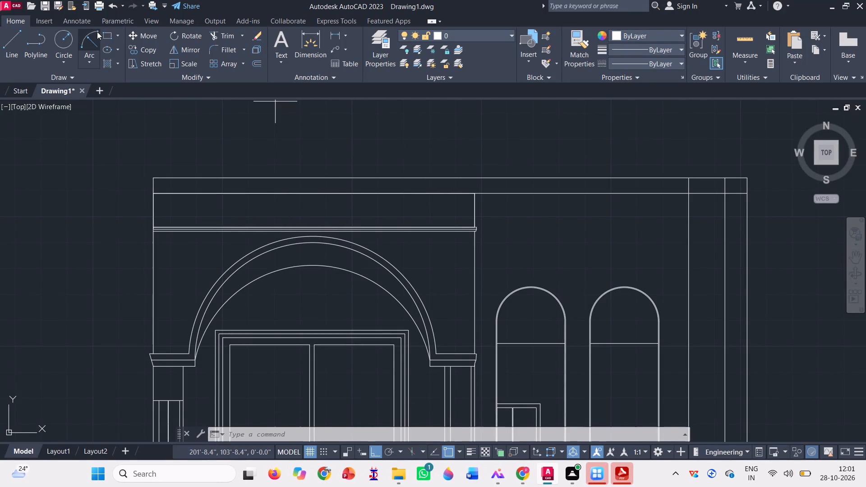
pyautogui.press('Escape')
pyautogui.click(104, 32)
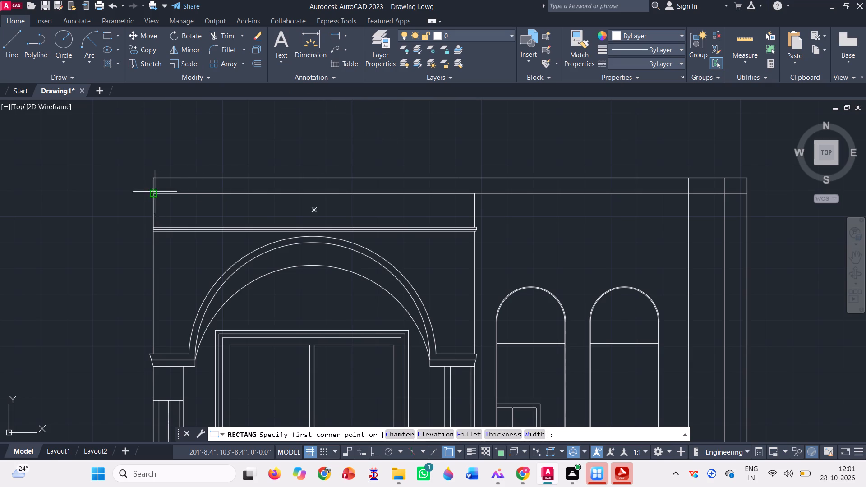
pyautogui.click(155, 176)
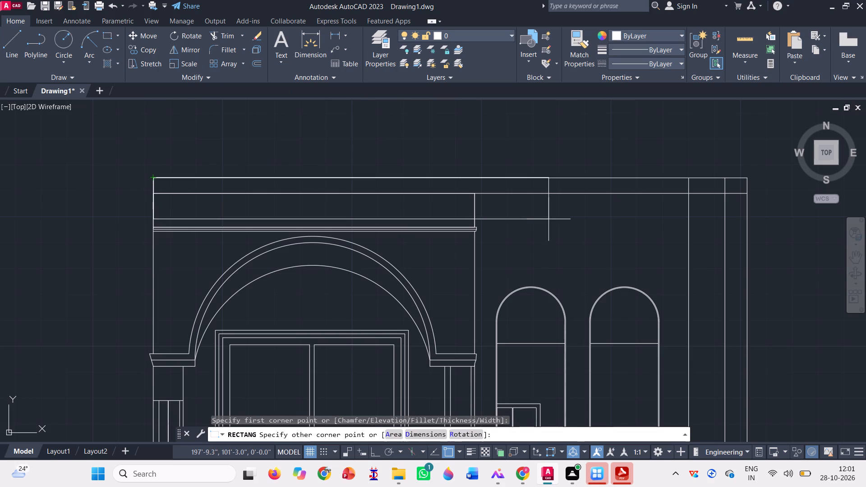
pyautogui.scroll(2, 512, 197)
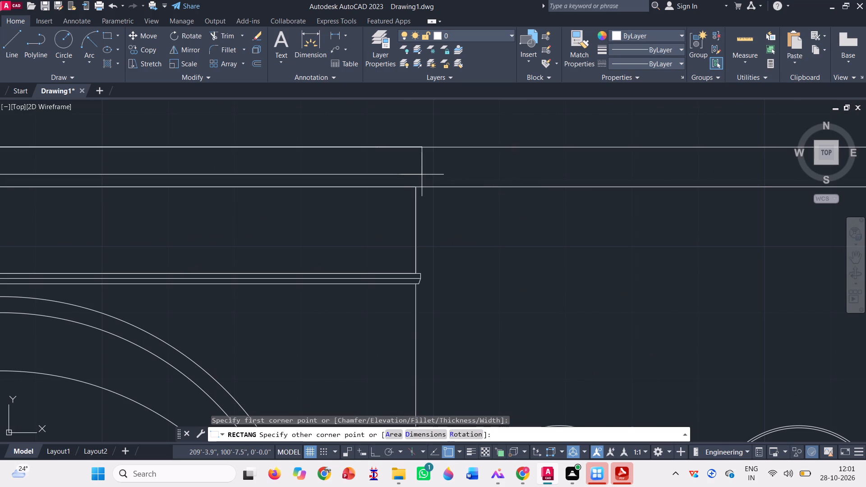
pyautogui.scroll(2, 422, 175)
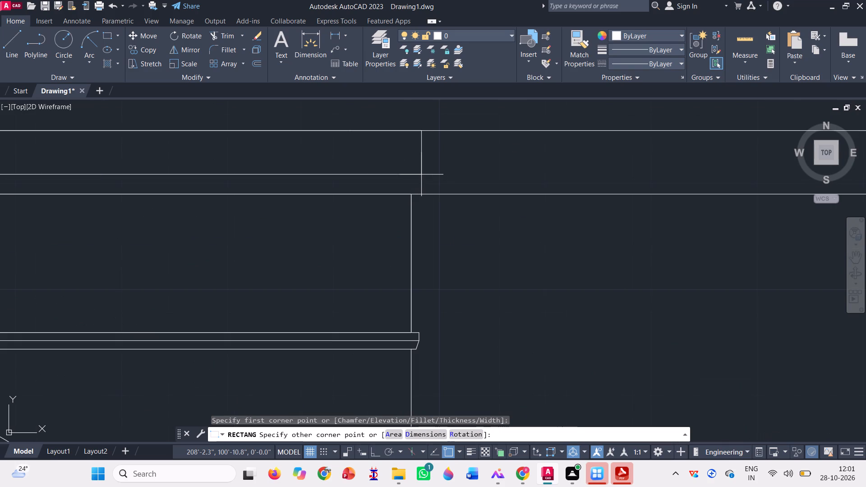
pyautogui.click(442, 205)
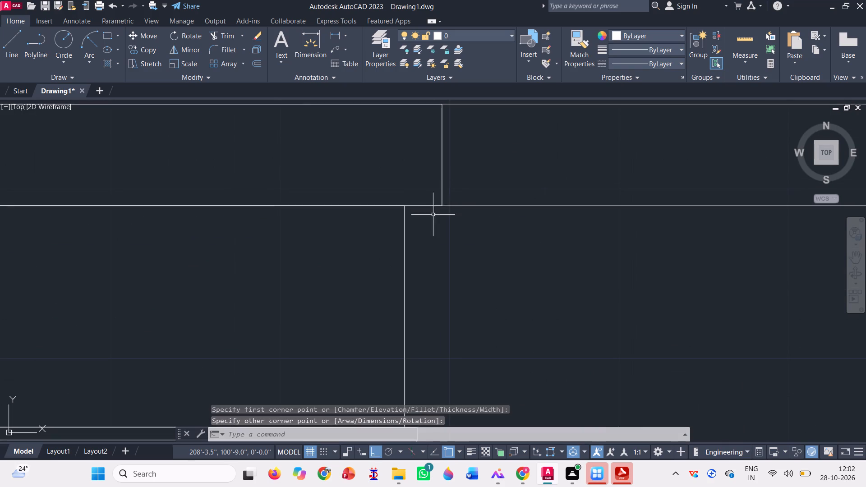
pyautogui.scroll(-4, 431, 215)
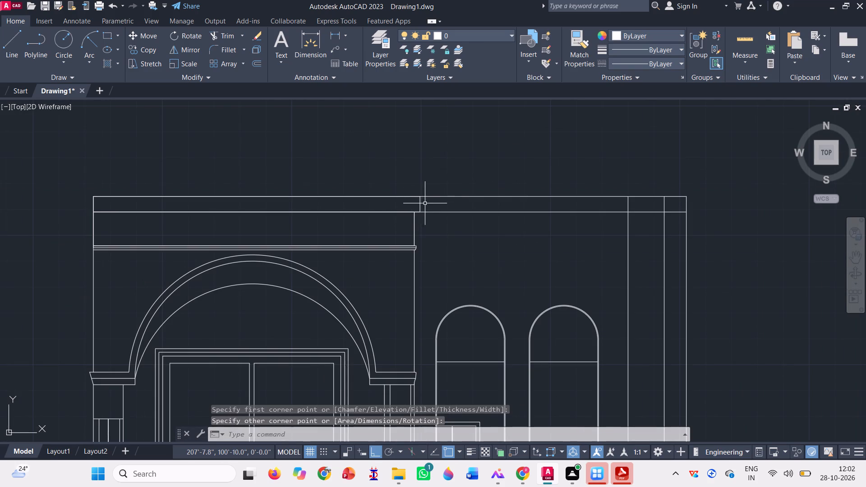
# Draw a thin rectangle about 2.8 inches high on top of the band rectangle, projecting a little further past its right end.
pyautogui.click(110, 34)
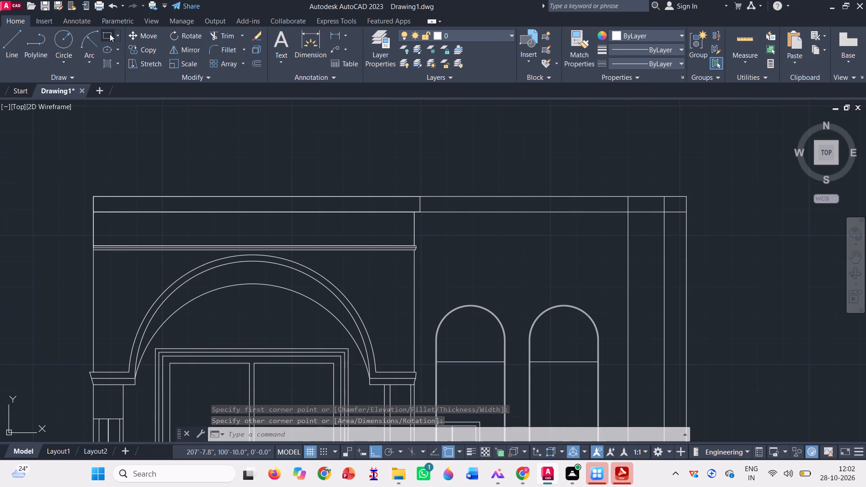
pyautogui.click(93, 195)
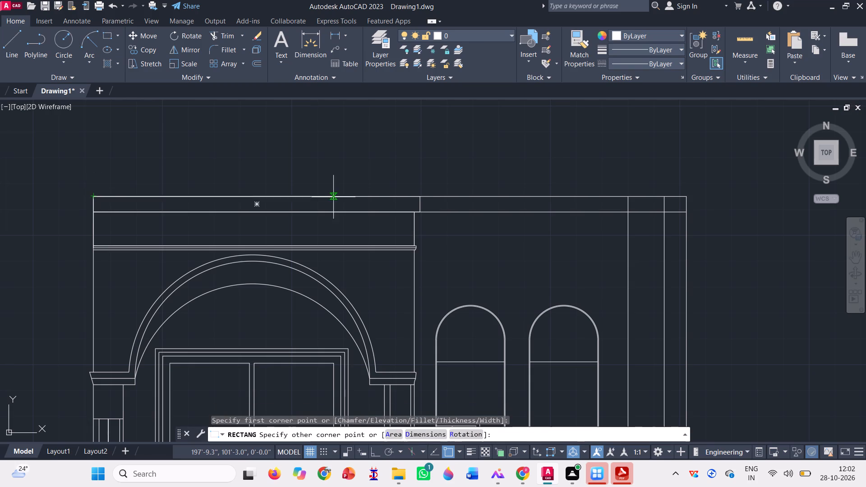
pyautogui.scroll(2, 442, 185)
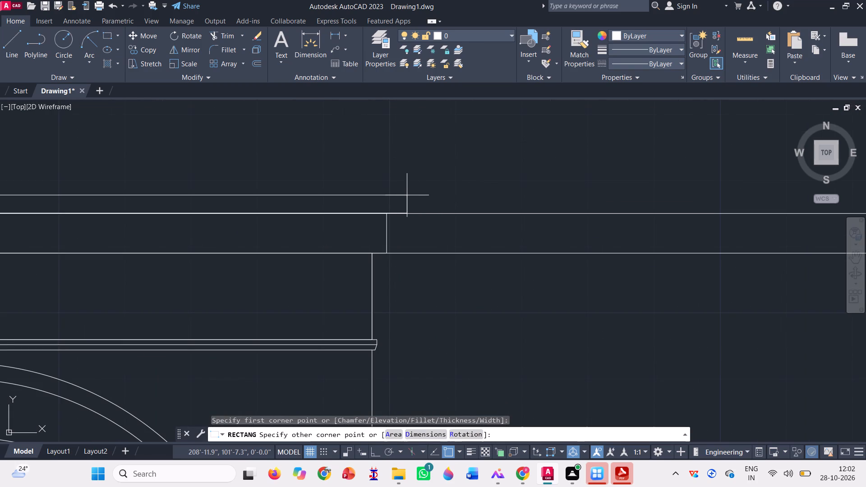
pyautogui.click(407, 195)
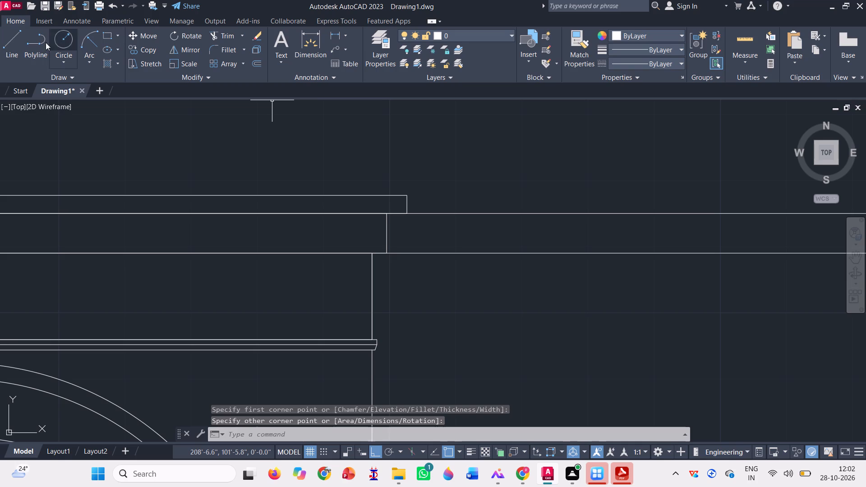
# Draw a diagonal line from the band rectangle's upper right corner to the thin top rectangle's upper right corner.
pyautogui.click(14, 45)
pyautogui.scroll(1, 467, 211)
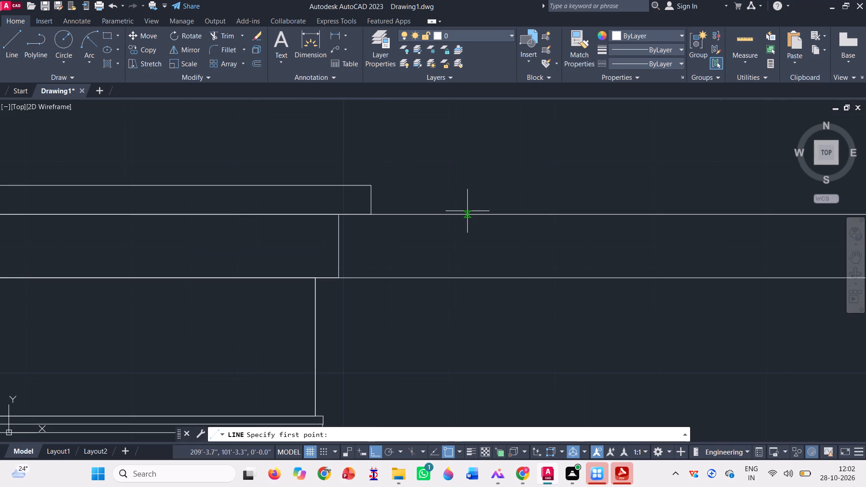
pyautogui.click(338, 212)
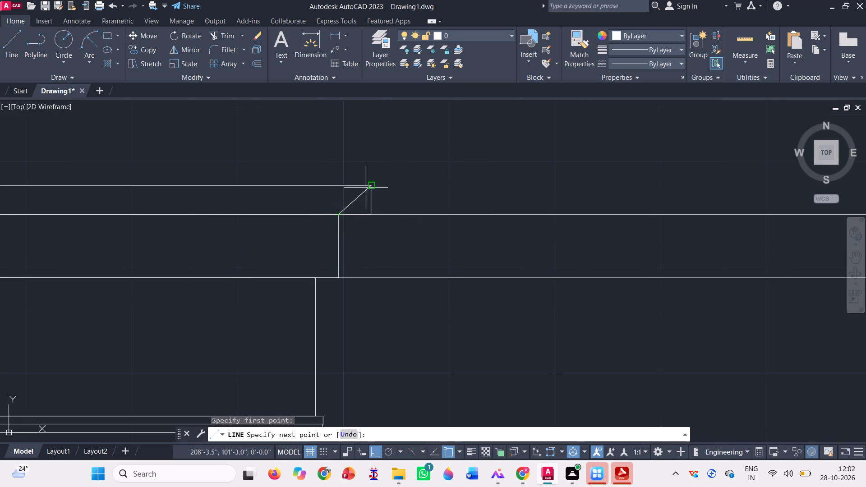
pyautogui.click(371, 186)
pyautogui.scroll(-2, 332, 208)
pyautogui.press('Escape')
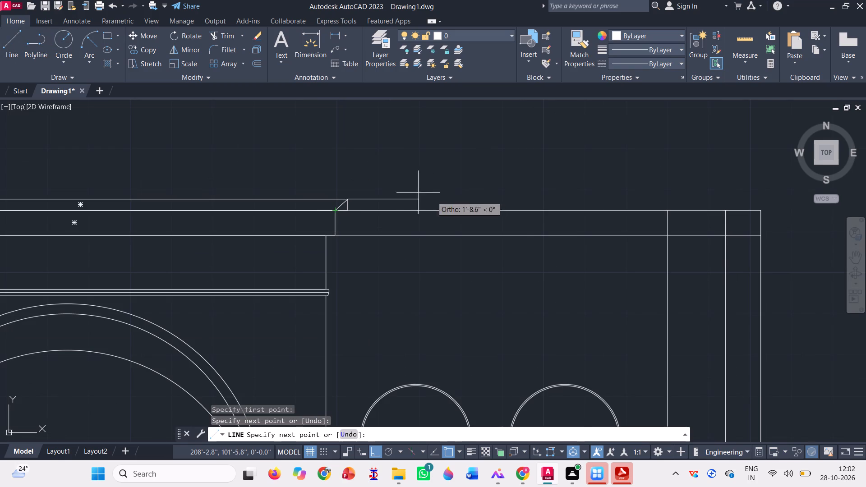
pyautogui.scroll(-2, 377, 194)
pyautogui.scroll(1, 256, 221)
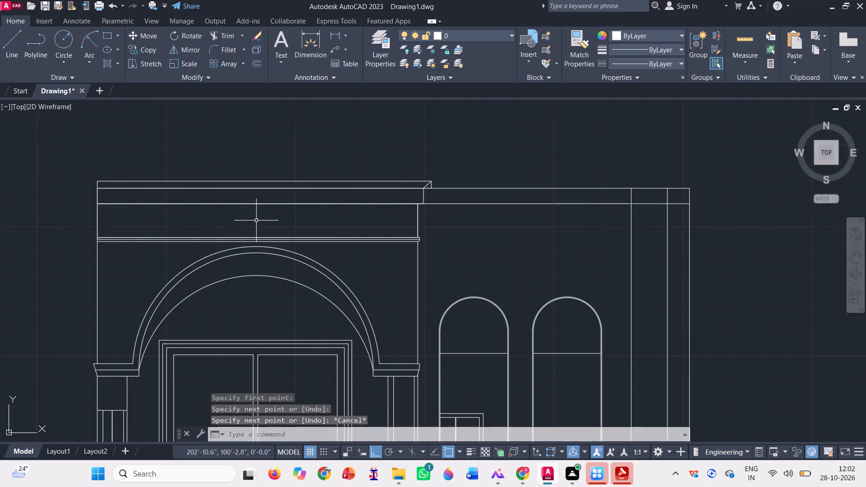
# Draw a narrow vertical rectangle near the frieze's left end, spanning from the frieze's top edge down to the moulding.
pyautogui.click(110, 34)
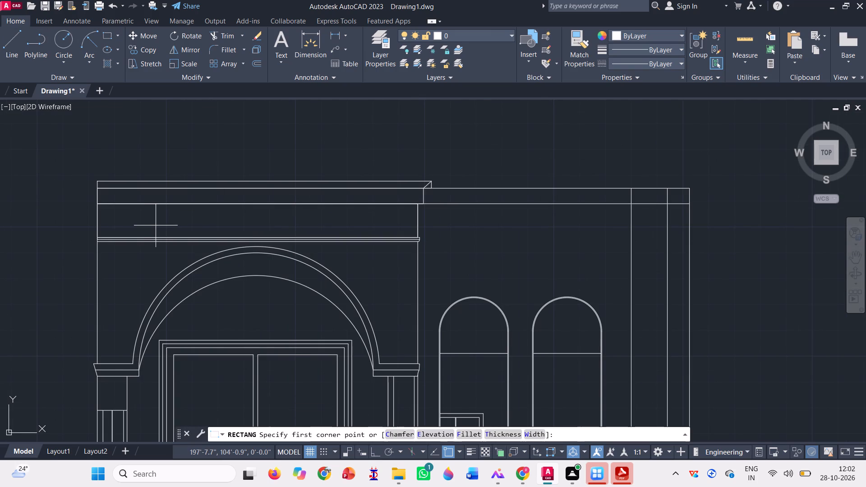
pyautogui.scroll(1, 159, 218)
pyautogui.scroll(2, 69, 189)
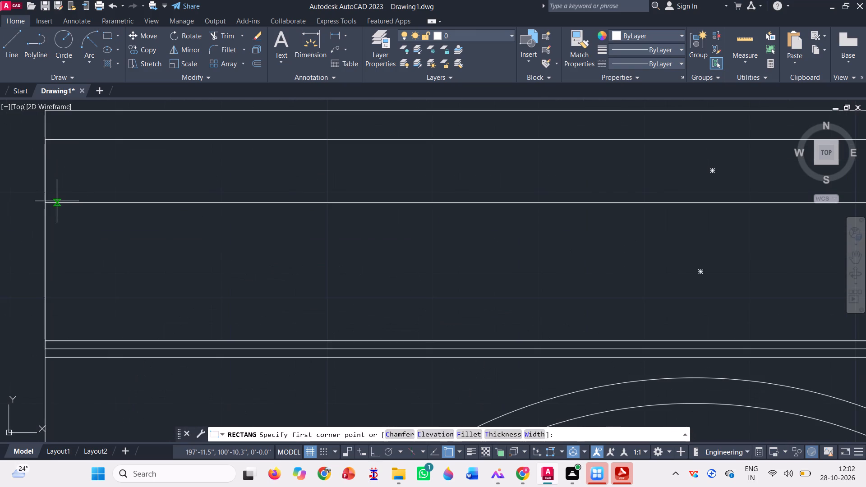
pyautogui.click(57, 201)
pyautogui.scroll(-1, 114, 192)
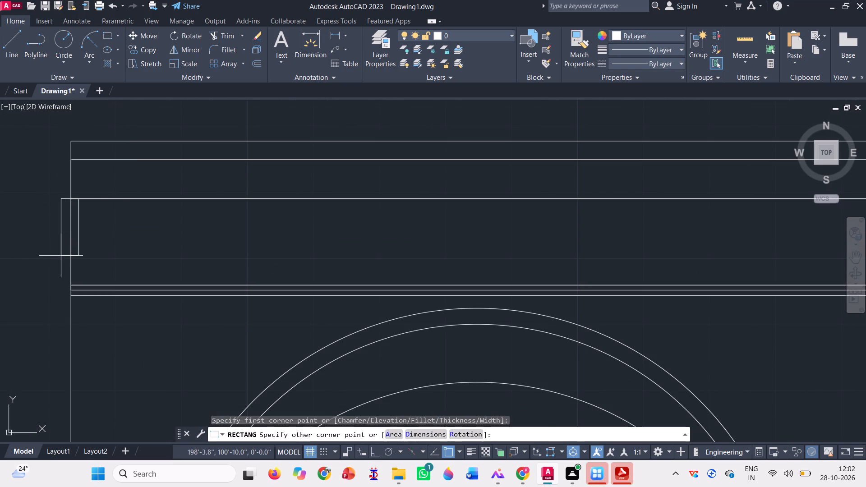
pyautogui.scroll(2, 81, 269)
pyautogui.scroll(2, 85, 310)
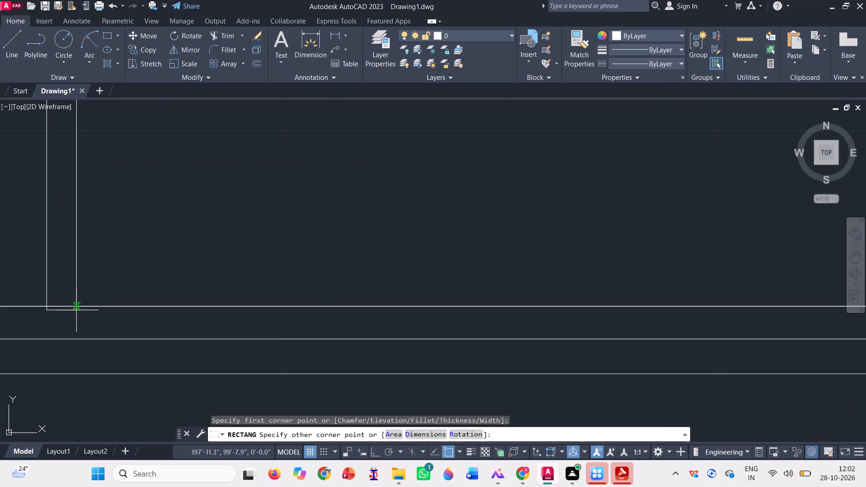
pyautogui.click(70, 308)
pyautogui.scroll(-2, 115, 309)
pyautogui.scroll(-2, 119, 257)
# Copy the narrow vertical rectangle once along the frieze's top edge, leaving a small gap to its right.
pyautogui.click(129, 233)
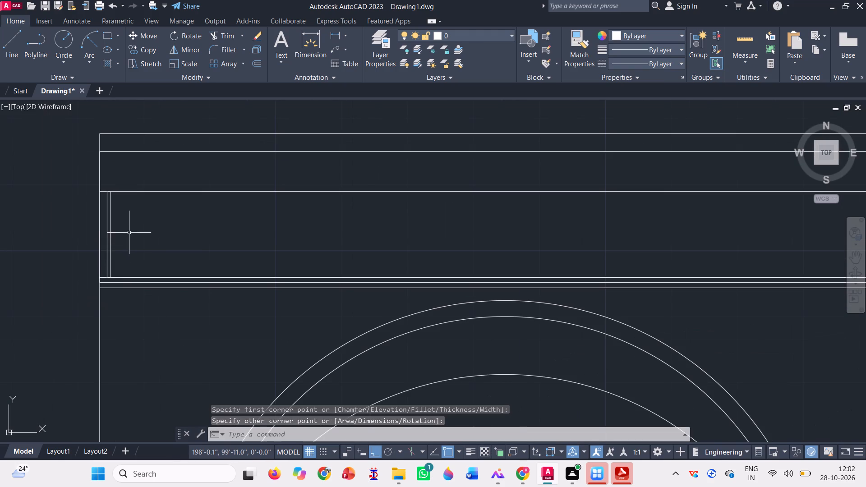
pyautogui.click(106, 221)
pyautogui.write('co')
pyautogui.press('space')
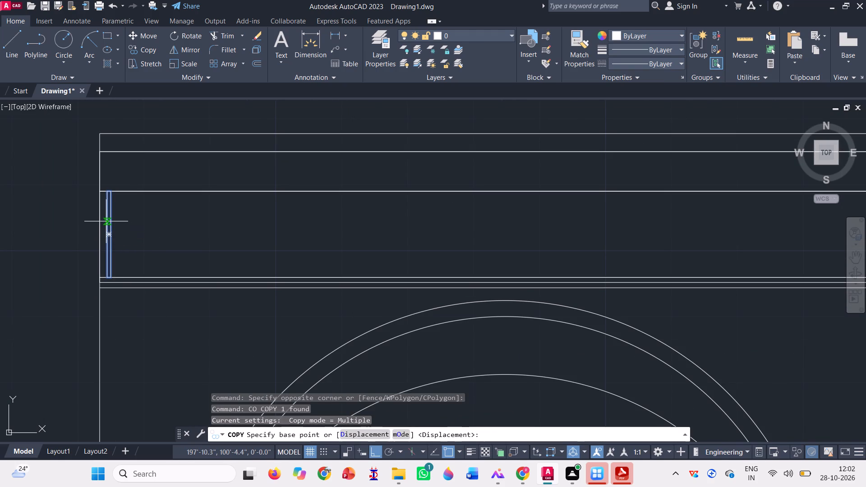
pyautogui.scroll(3, 86, 162)
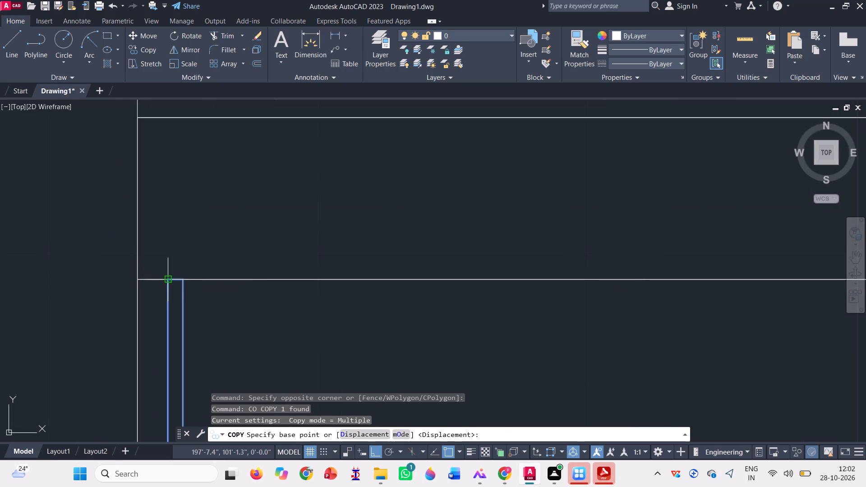
pyautogui.moveTo(170, 278); pyautogui.dragTo(171, 285)
pyautogui.click(192, 280)
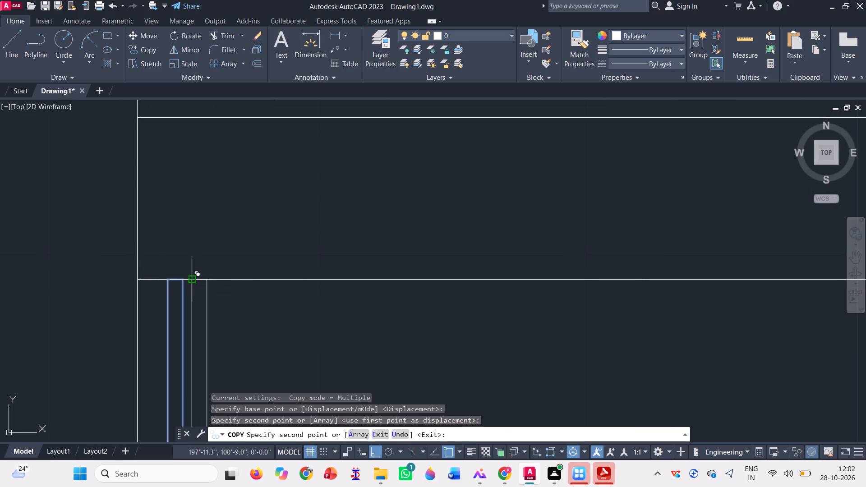
pyautogui.scroll(-1, 143, 266)
pyautogui.press('space')
# Copy the second narrow strip six times along the frieze's top edge, keeping the same small gap, about 0.9 inches apart.
pyautogui.scroll(1, 214, 294)
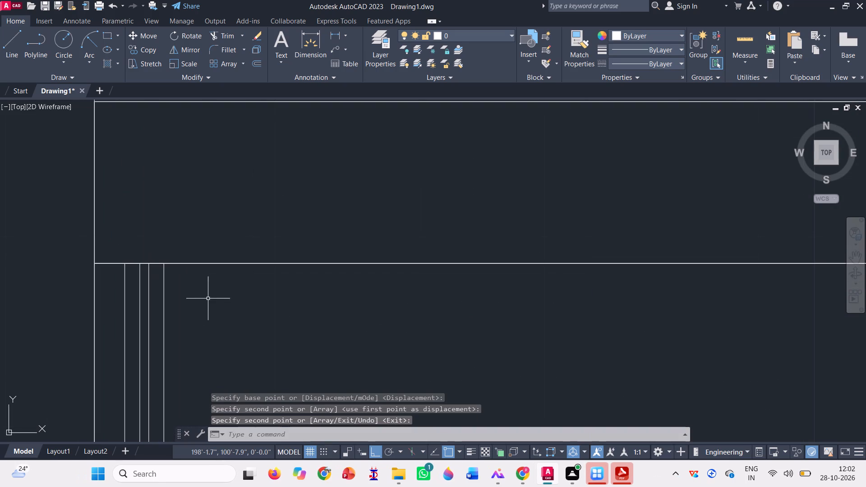
pyautogui.click(187, 305)
pyautogui.click(143, 287)
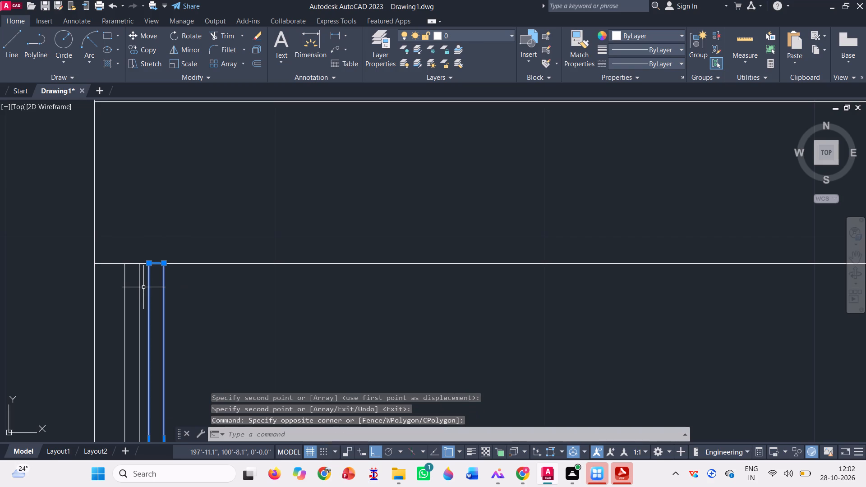
pyautogui.write('co')
pyautogui.press('space')
pyautogui.scroll(3, 153, 248)
pyautogui.click(120, 289)
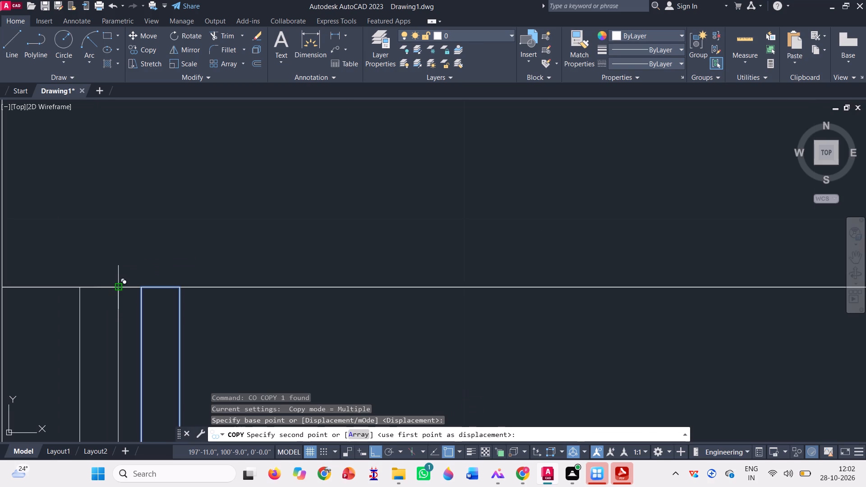
pyautogui.click(181, 289)
pyautogui.click(244, 287)
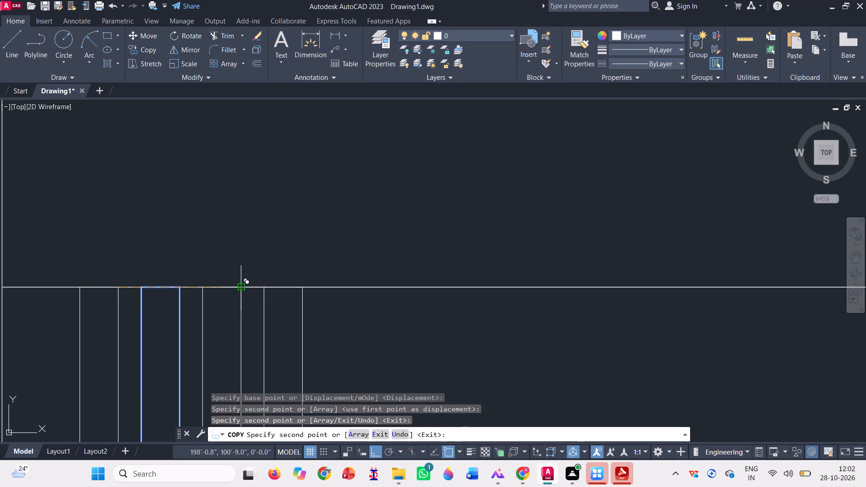
pyautogui.click(303, 289)
pyautogui.click(362, 287)
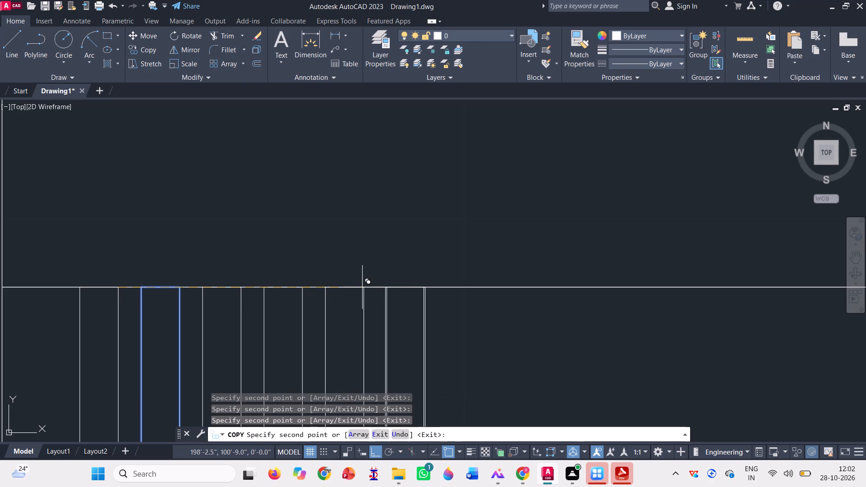
pyautogui.click(425, 289)
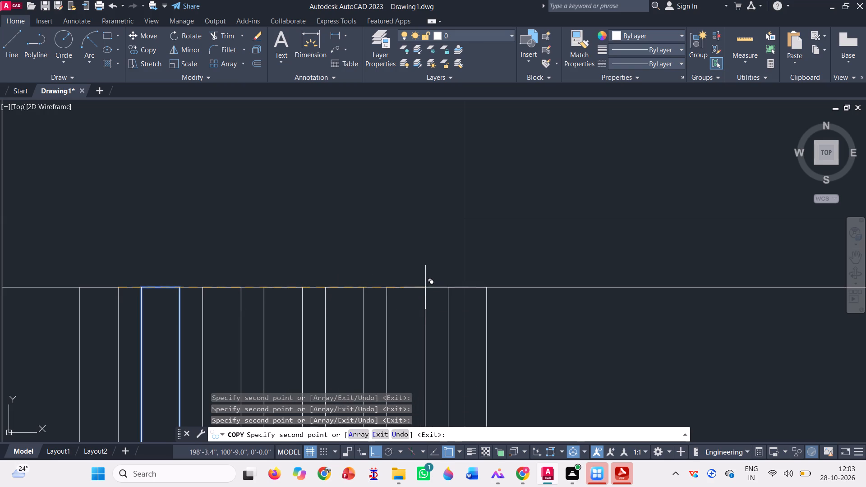
pyautogui.click(484, 287)
# Place nine more copies of the strip side by side along the frieze's top edge, each one spacing past the last.
pyautogui.scroll(-1, 258, 296)
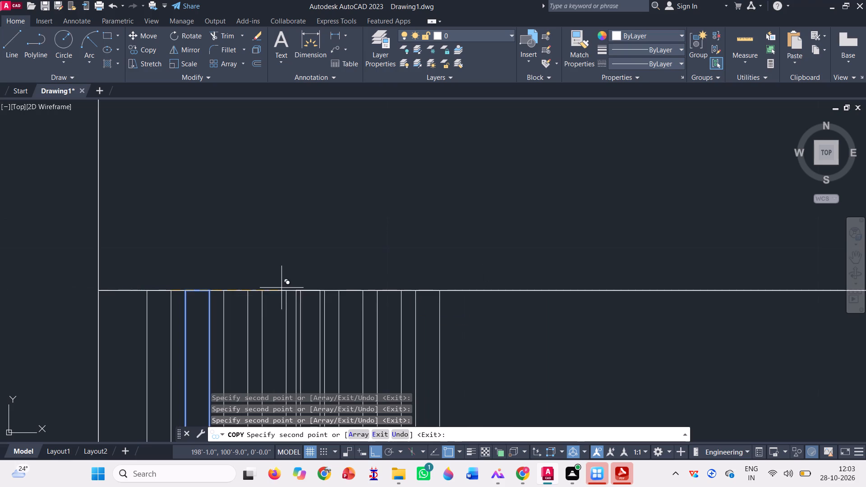
pyautogui.scroll(1, 573, 281)
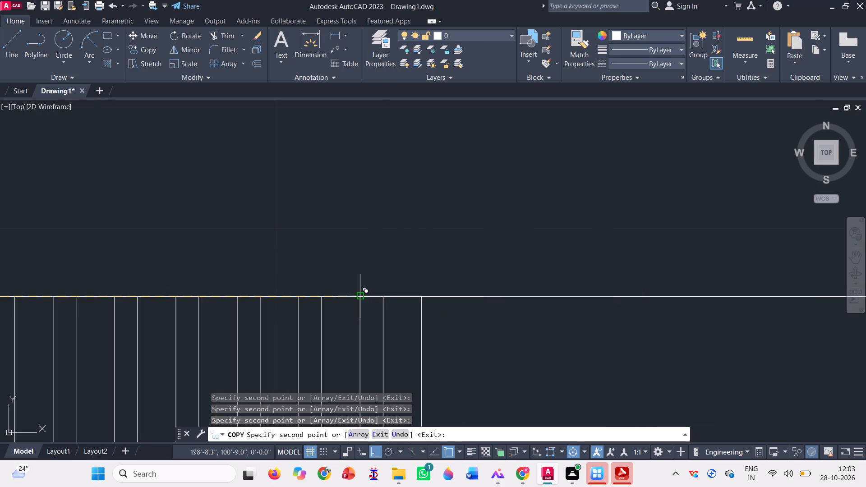
pyautogui.click(360, 299)
pyautogui.click(419, 295)
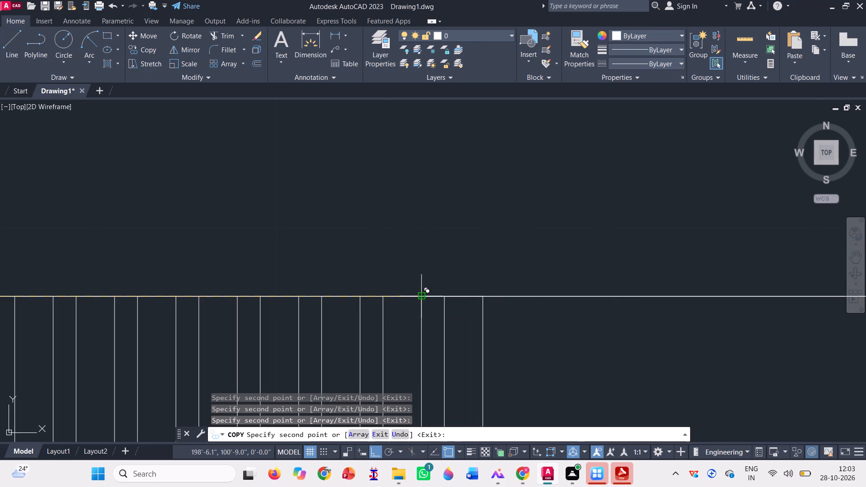
pyautogui.click(481, 299)
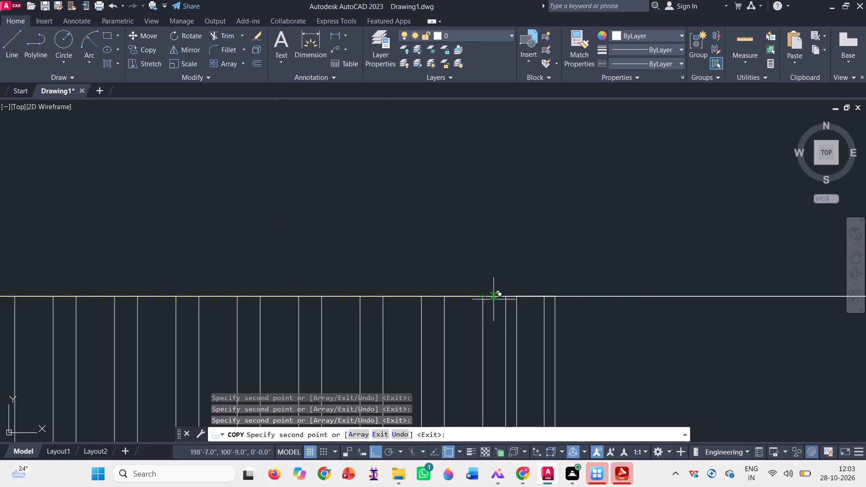
pyautogui.click(544, 297)
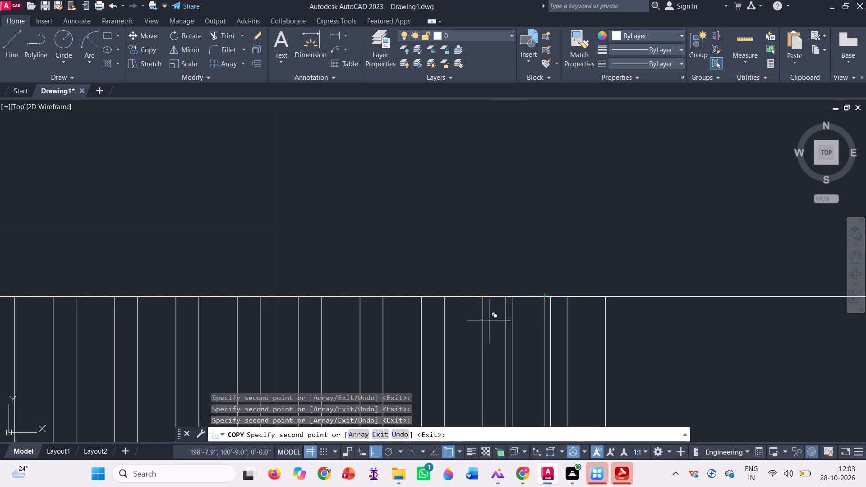
pyautogui.scroll(-2, 294, 291)
pyautogui.scroll(1, 557, 277)
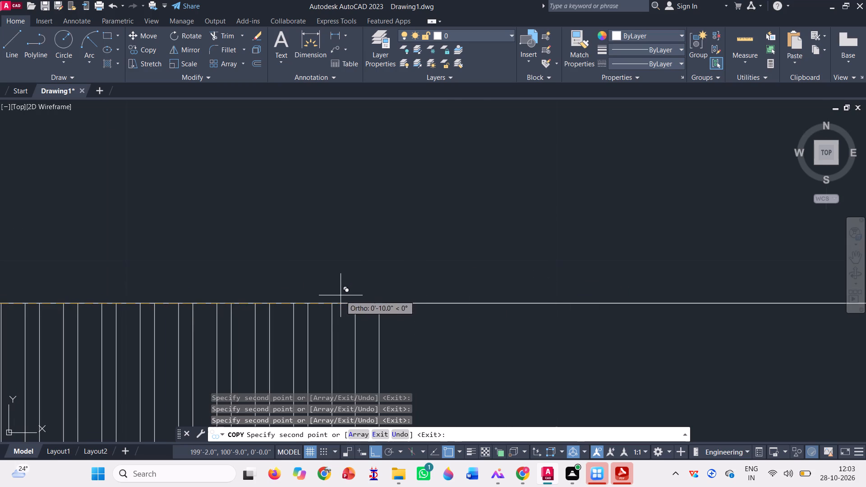
pyautogui.click(333, 303)
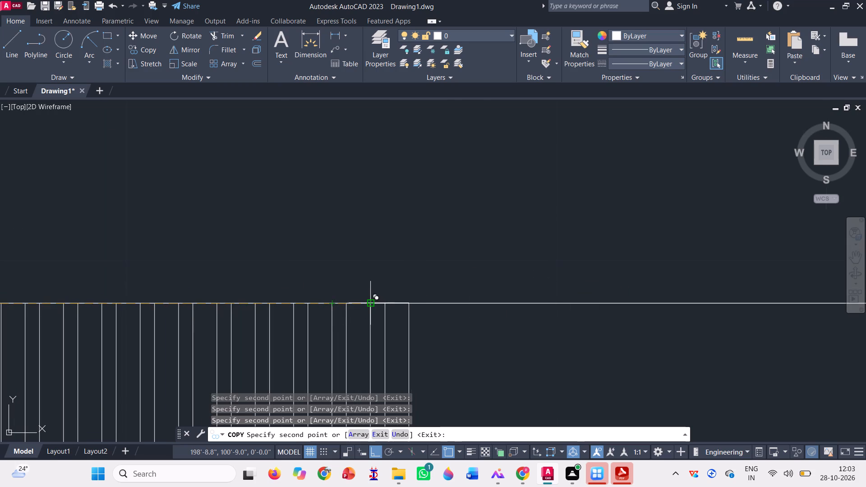
pyautogui.click(373, 303)
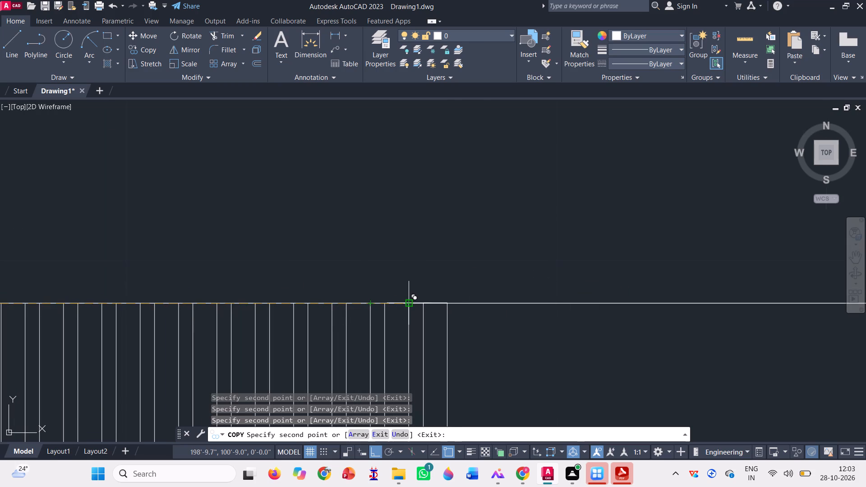
pyautogui.click(405, 303)
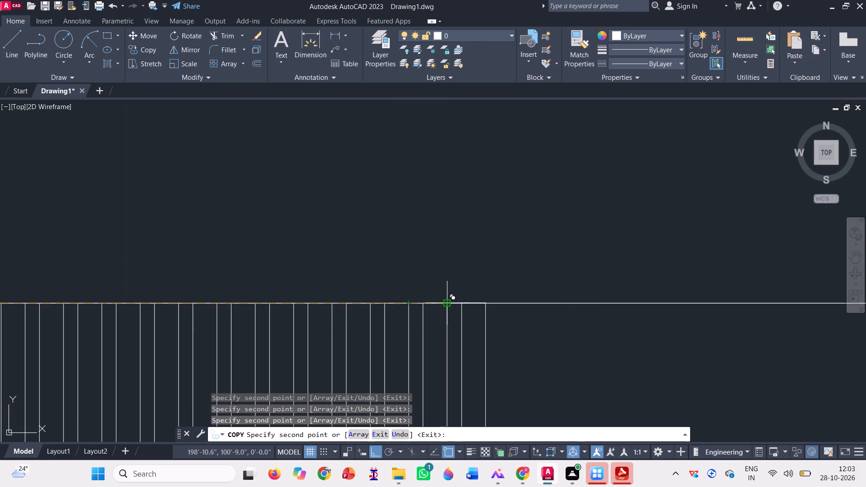
pyautogui.click(447, 302)
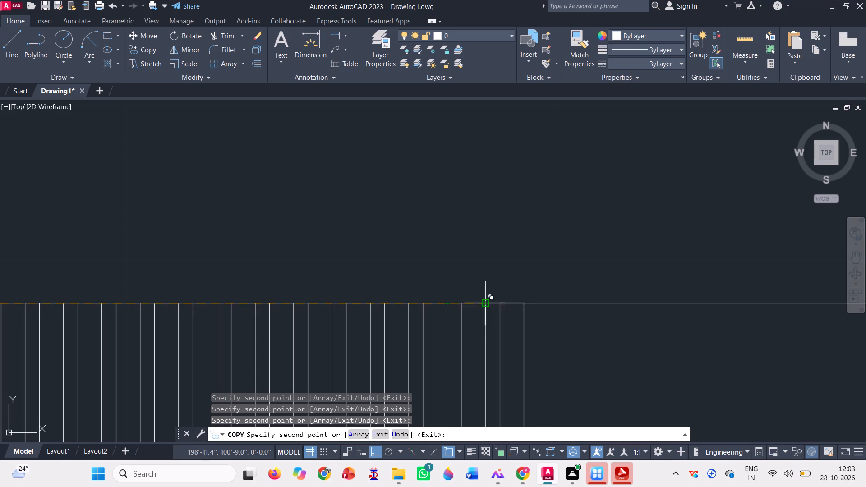
pyautogui.click(486, 305)
# Extend the row along the frieze's top edge with seven more strip copies at the same spacing.
pyautogui.scroll(-2, 382, 290)
pyautogui.scroll(2, 476, 291)
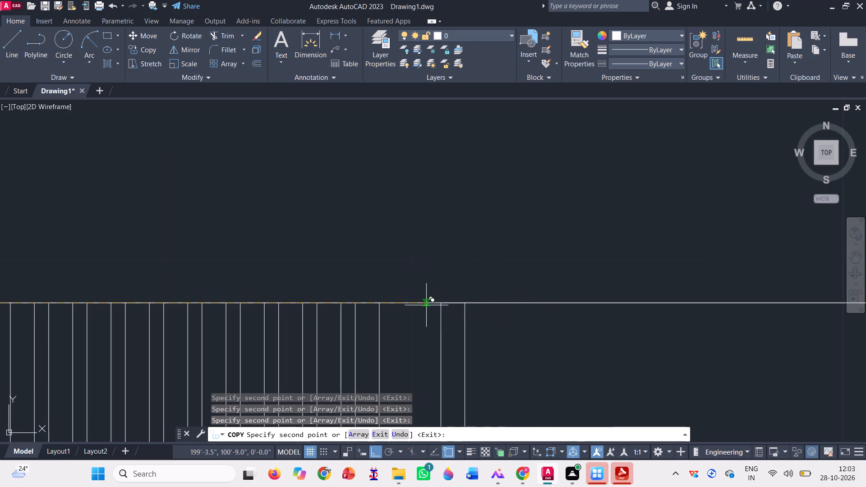
pyautogui.click(380, 303)
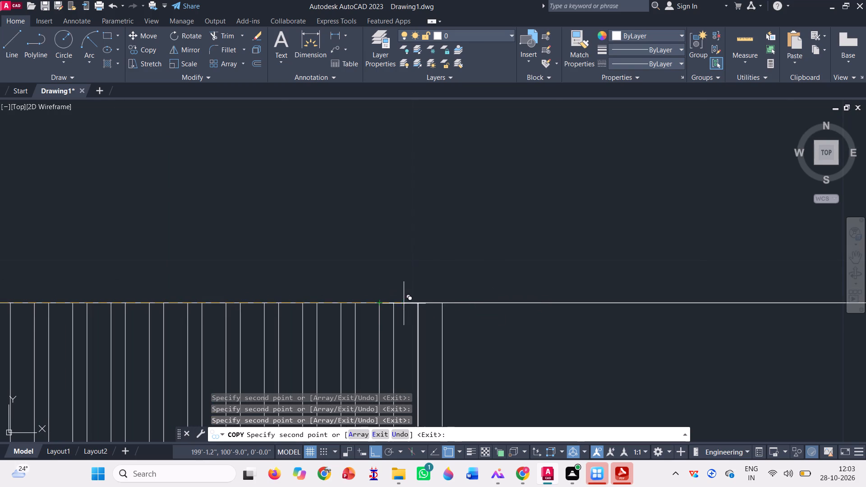
pyautogui.click(418, 306)
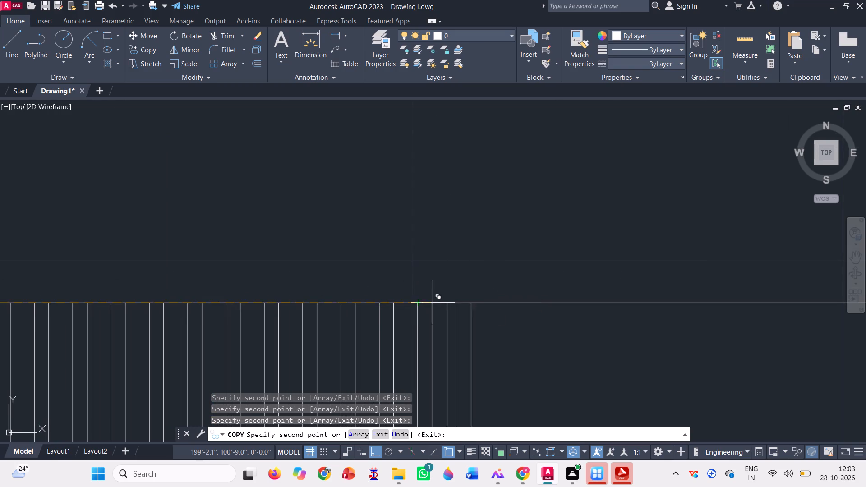
pyautogui.click(459, 305)
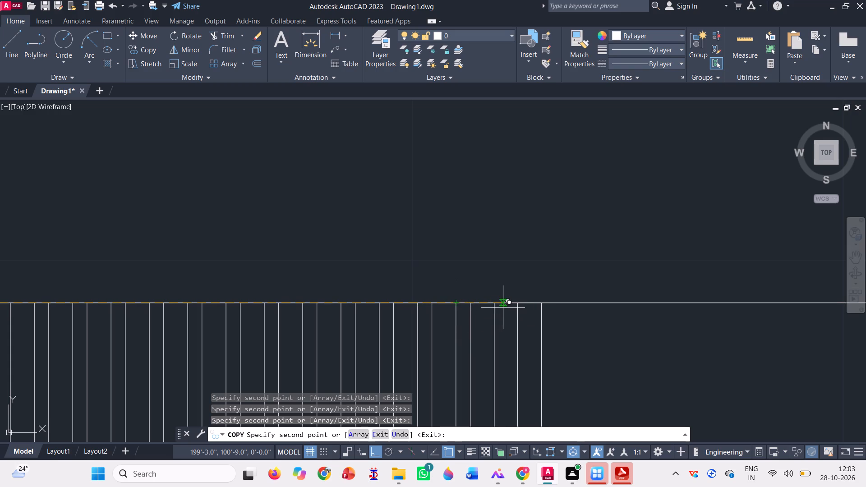
pyautogui.click(496, 306)
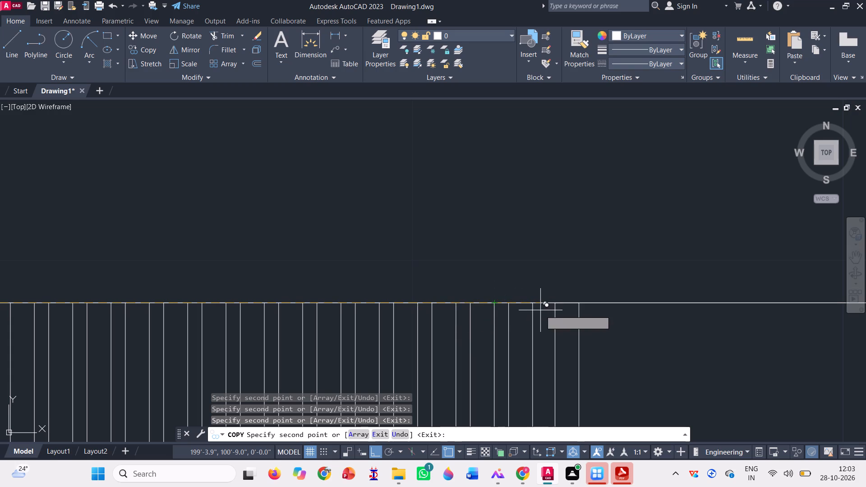
pyautogui.click(534, 303)
pyautogui.scroll(-2, 451, 258)
pyautogui.scroll(1, 518, 266)
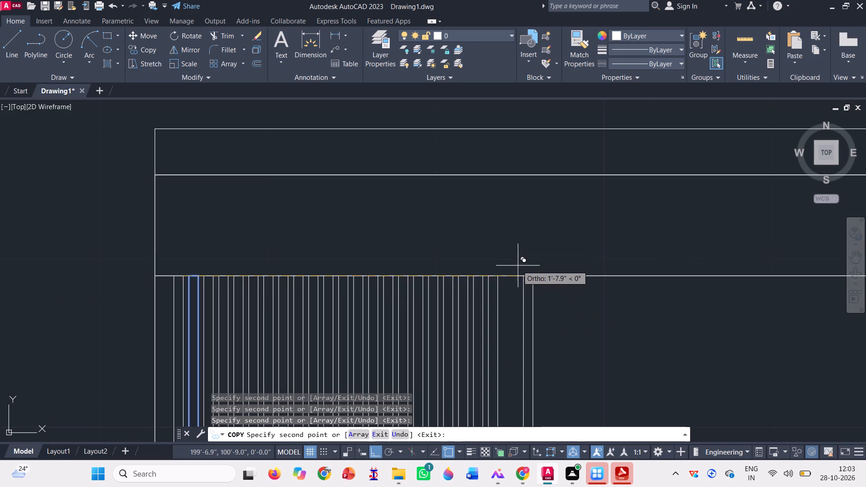
pyautogui.scroll(1, 518, 266)
pyautogui.click(469, 293)
pyautogui.click(508, 291)
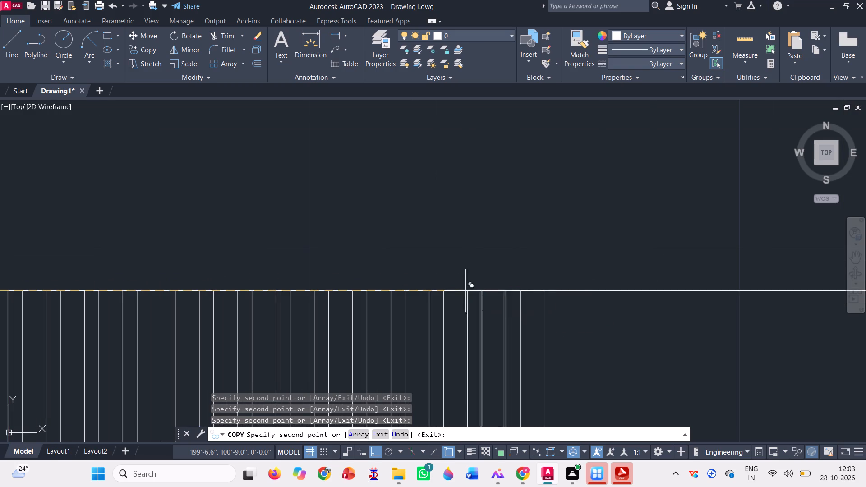
# Add another seven strip copies at the row's right end, snapping each to the previous strip's upper right corner.
pyautogui.scroll(-3, 387, 251)
pyautogui.scroll(-1, 440, 238)
pyautogui.scroll(2, 463, 258)
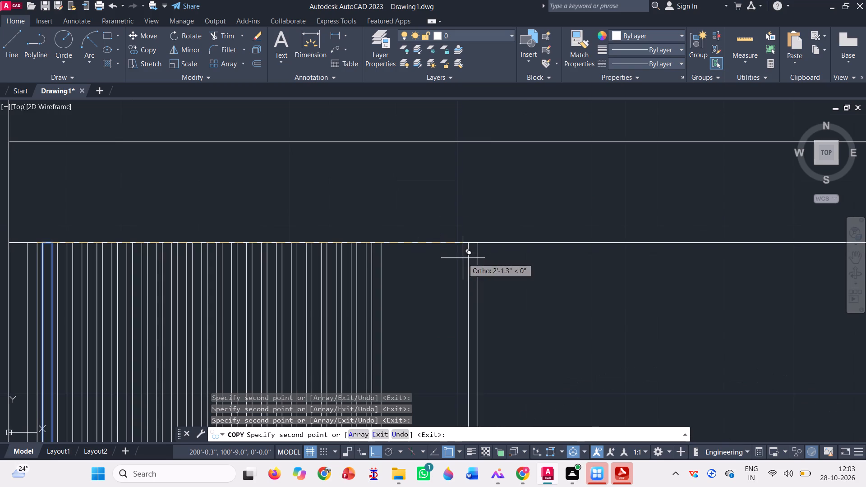
pyautogui.scroll(2, 392, 243)
pyautogui.click(362, 242)
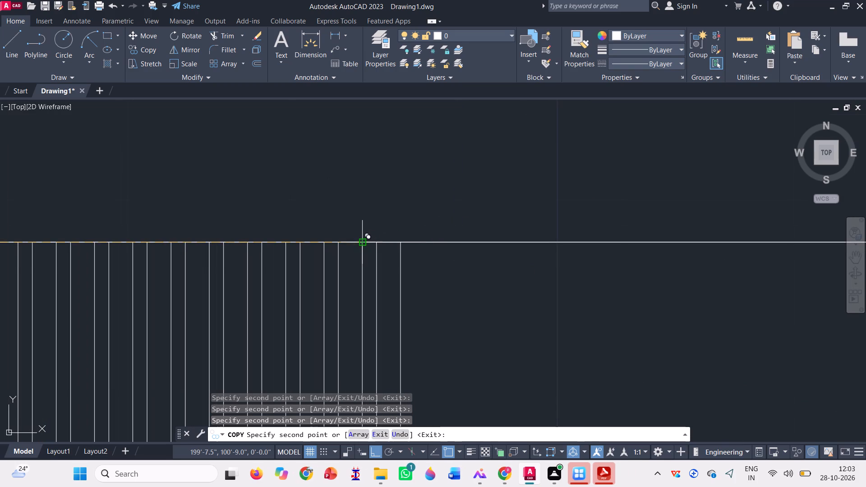
pyautogui.click(397, 243)
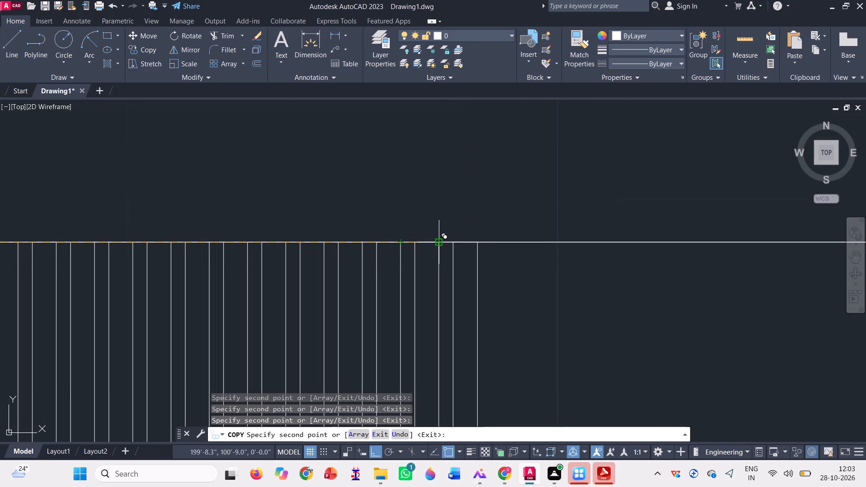
pyautogui.click(437, 245)
pyautogui.click(474, 244)
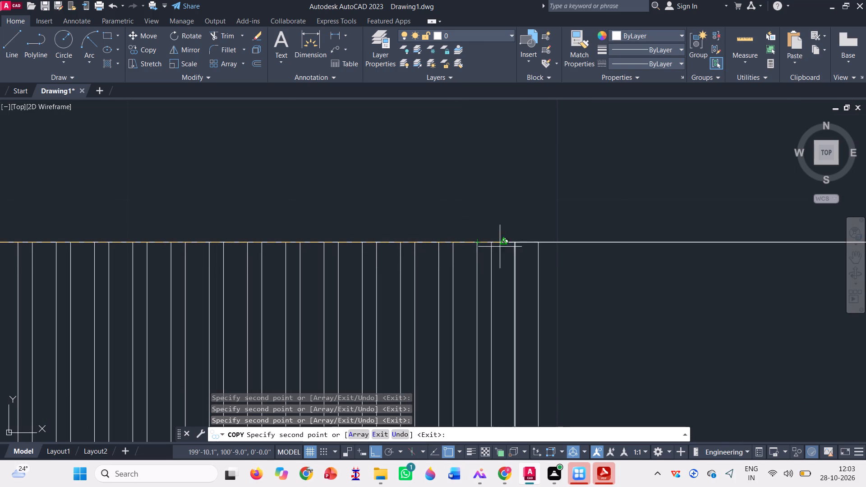
pyautogui.click(512, 242)
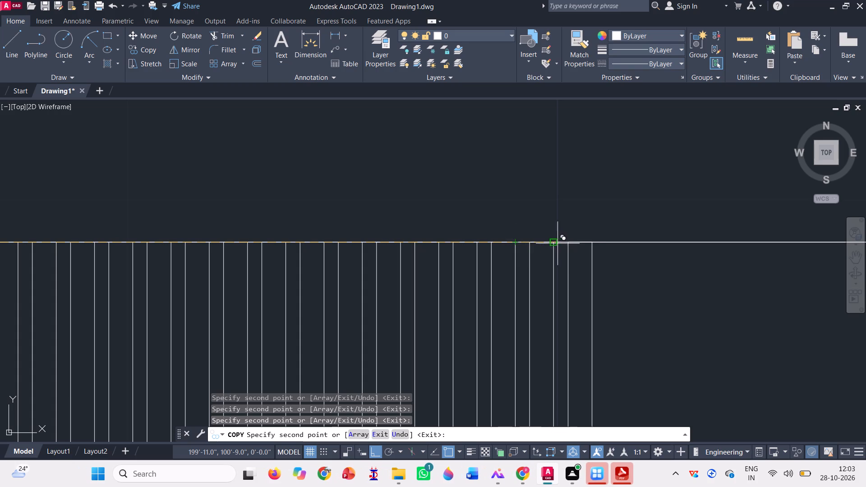
pyautogui.click(554, 245)
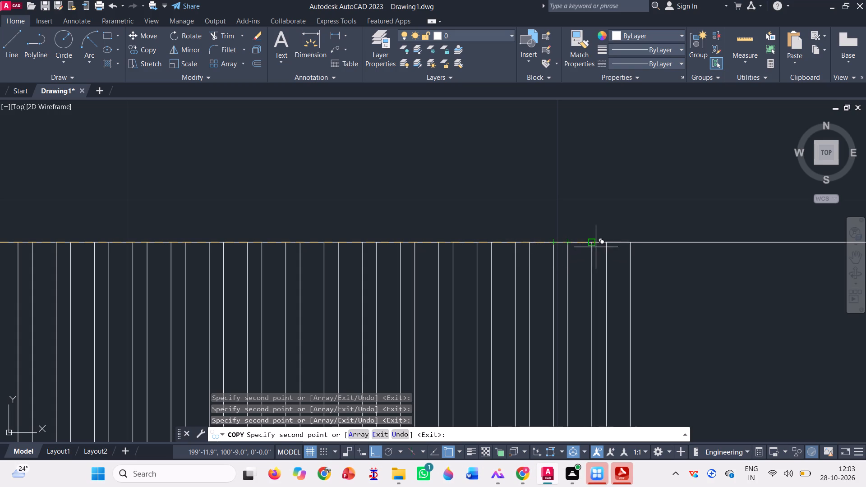
pyautogui.click(594, 245)
# Copy the strip nine more times along the frieze's top edge, snapping each to the previous strip's upper right corner, about 0.9 inches apart.
pyautogui.scroll(-3, 363, 207)
pyautogui.scroll(2, 528, 233)
pyautogui.click(274, 190)
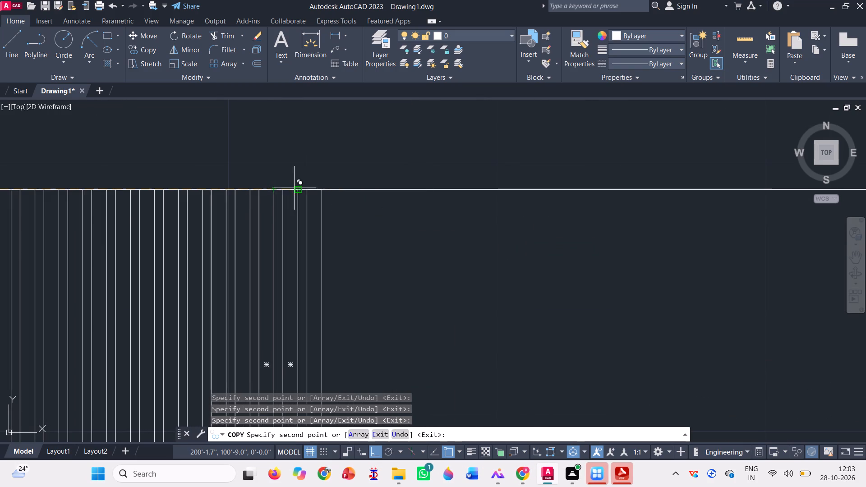
pyautogui.click(296, 188)
pyautogui.click(323, 193)
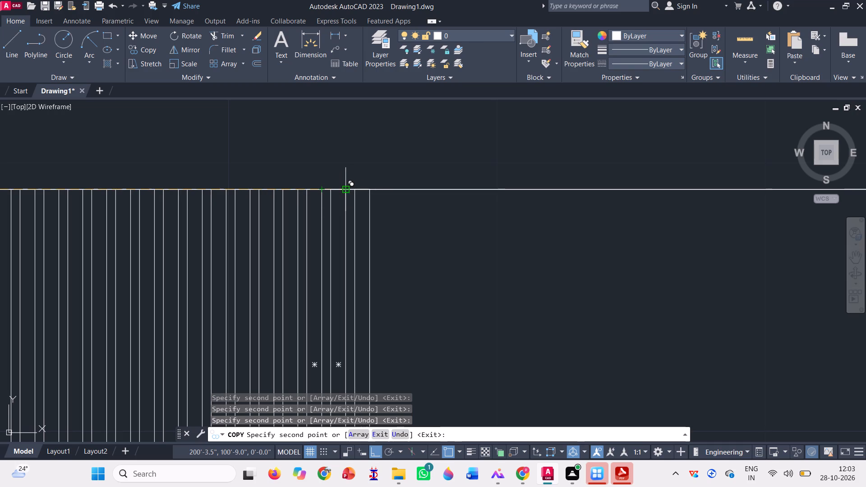
pyautogui.click(347, 190)
pyautogui.click(371, 188)
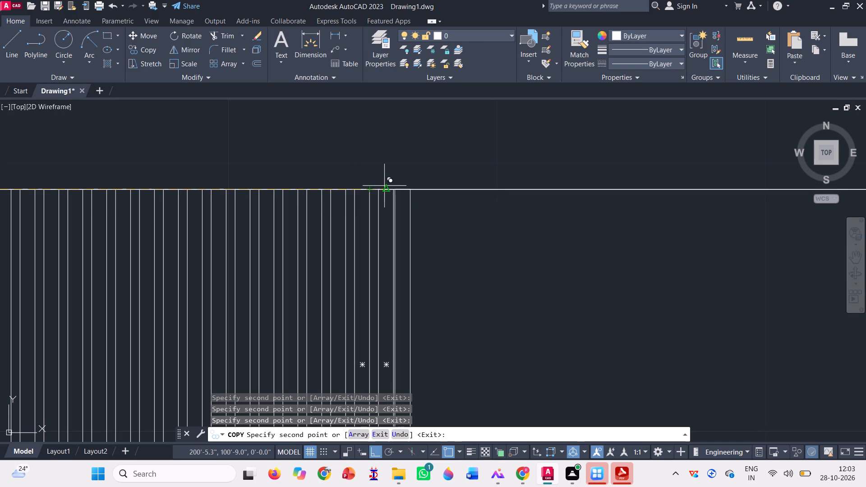
pyautogui.click(392, 185)
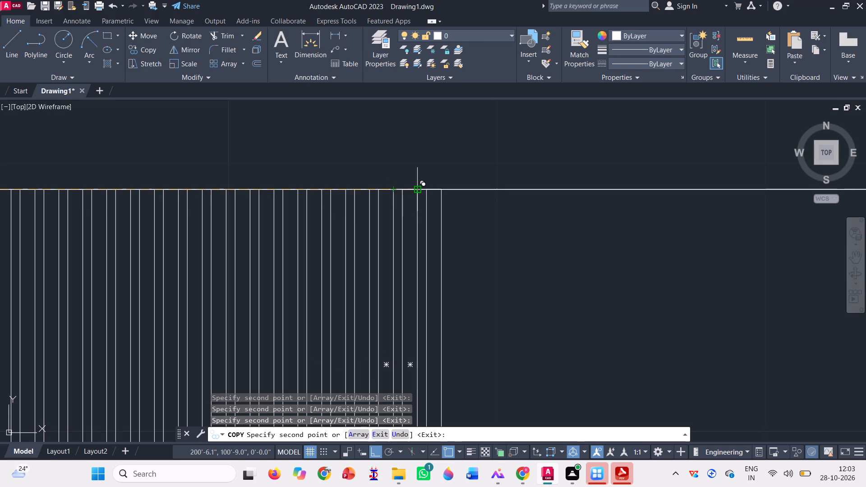
pyautogui.click(417, 190)
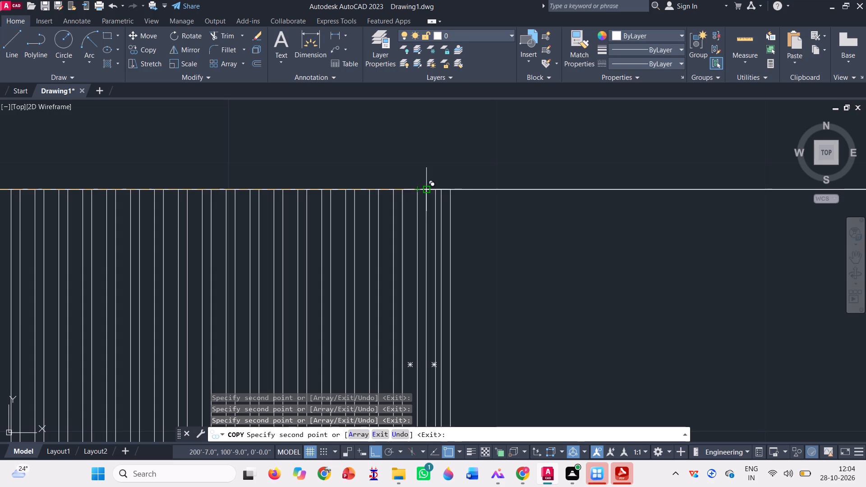
pyautogui.click(442, 191)
pyautogui.click(466, 192)
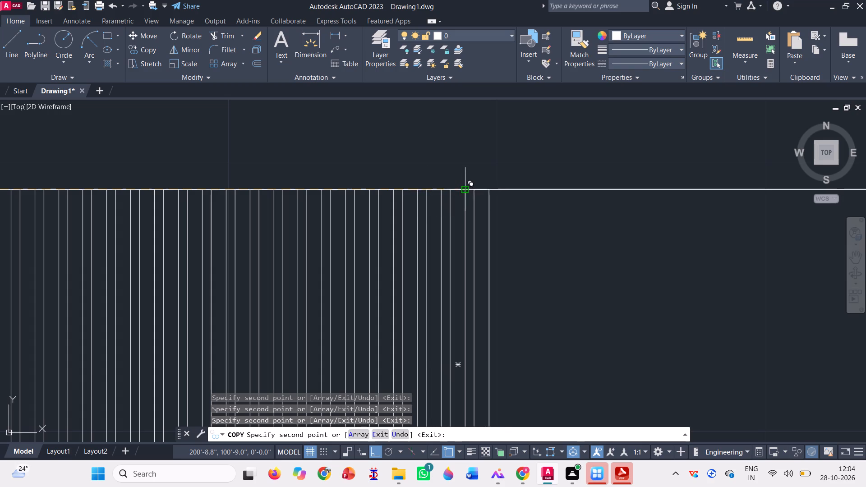
# Add five more strip copies at the row's right end, each starting from the last strip's upper right corner.
pyautogui.scroll(2, 488, 193)
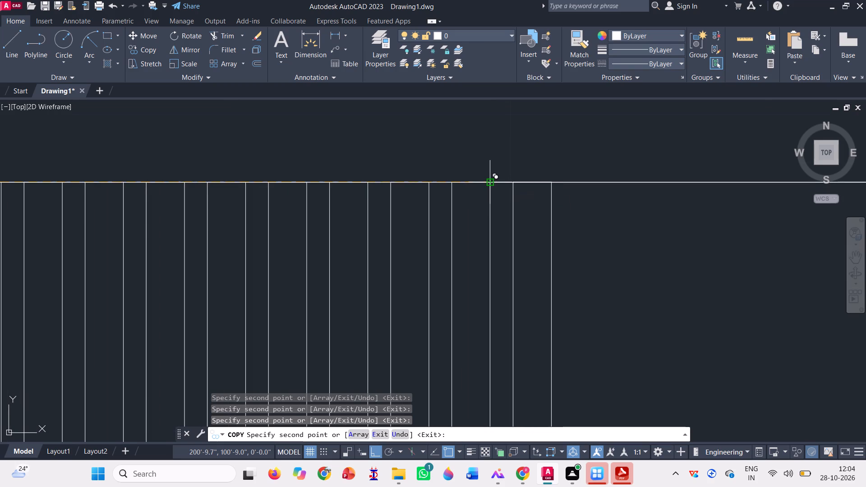
pyautogui.click(491, 181)
pyautogui.click(552, 182)
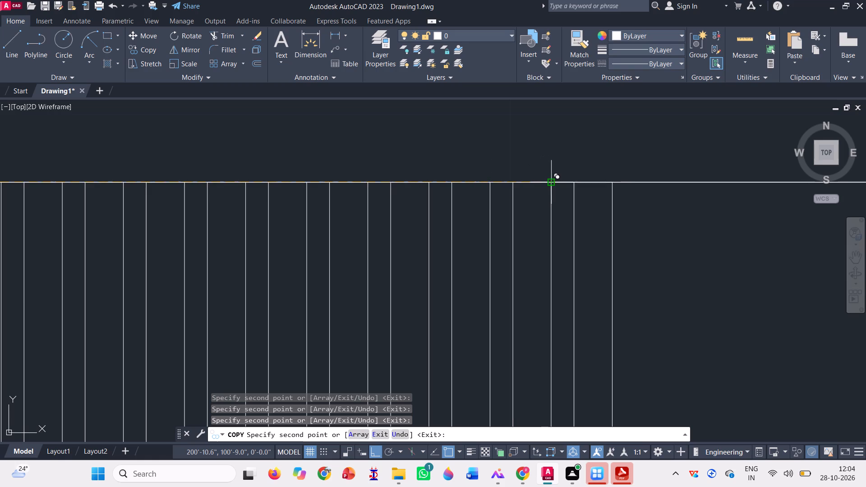
pyautogui.click(612, 185)
pyautogui.scroll(-2, 461, 216)
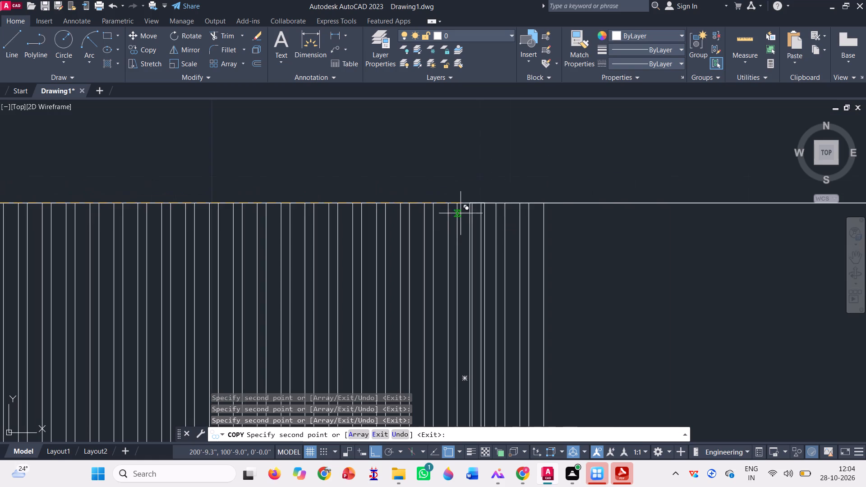
pyautogui.scroll(1, 590, 184)
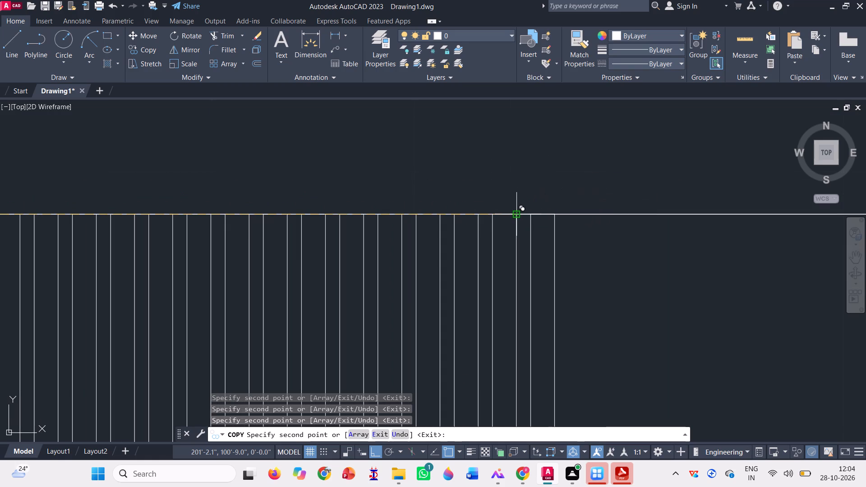
pyautogui.click(517, 212)
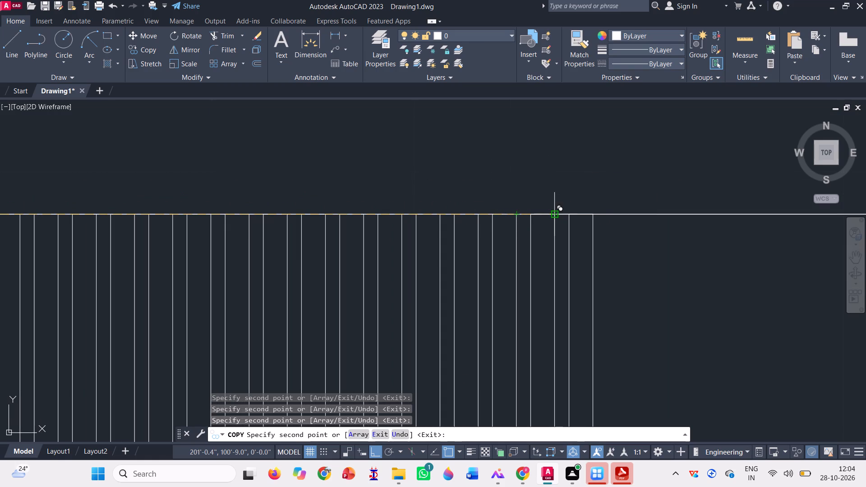
pyautogui.click(557, 213)
# Continue the row along the frieze's top edge with six more strip copies at the same spacing of about 0.9 inches.
pyautogui.scroll(-2, 489, 221)
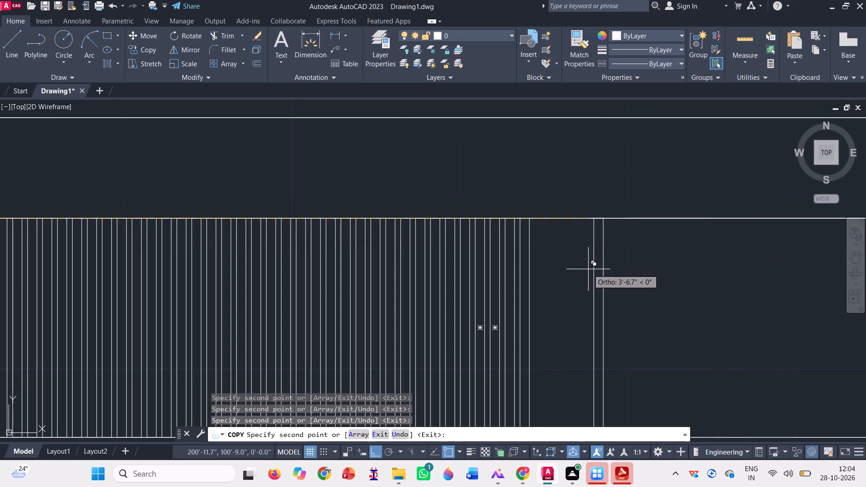
pyautogui.scroll(-1, 588, 269)
pyautogui.scroll(2, 584, 233)
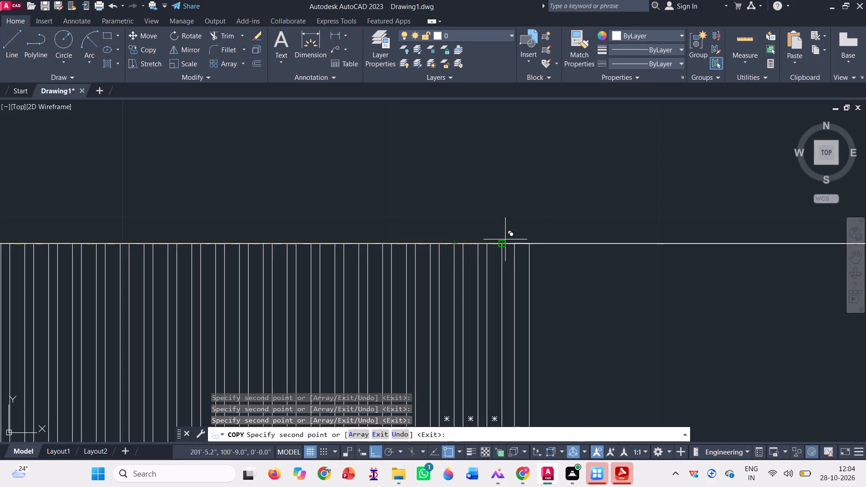
pyautogui.click(503, 243)
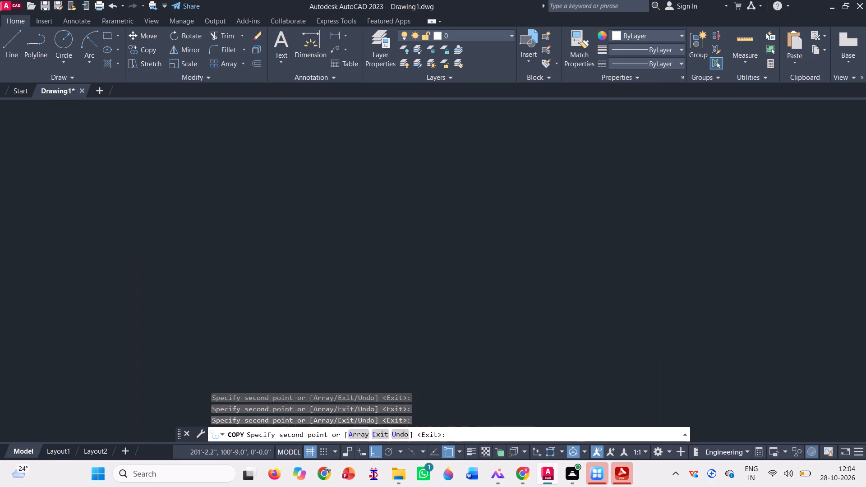
pyautogui.click(525, 243)
pyautogui.click(553, 244)
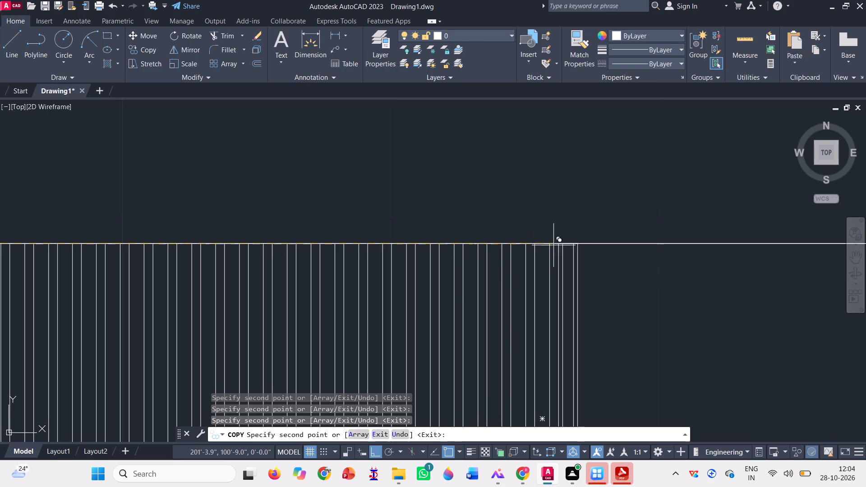
pyautogui.click(575, 244)
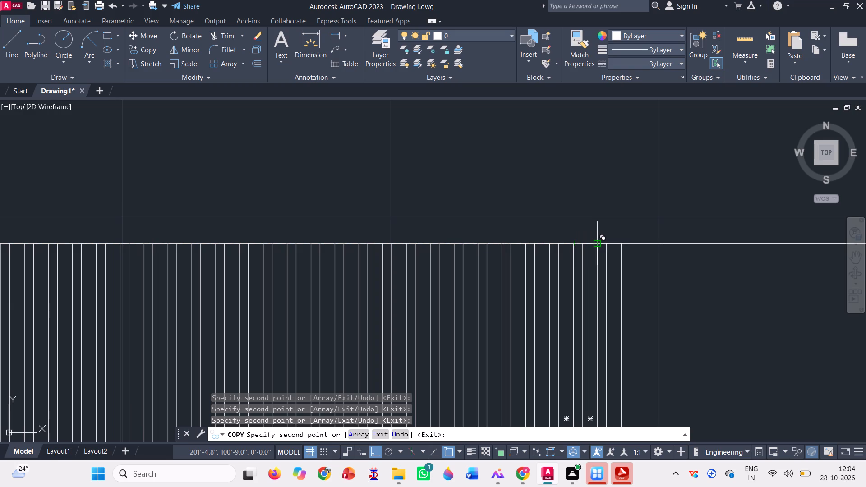
pyautogui.click(599, 244)
pyautogui.click(622, 246)
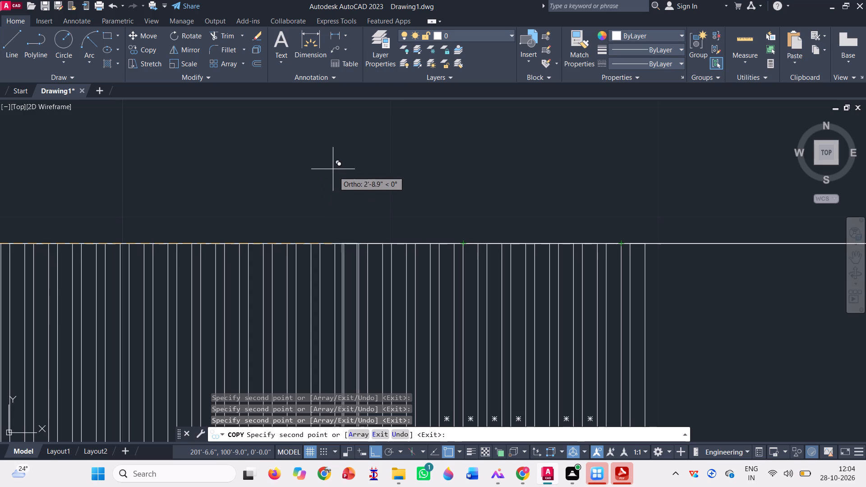
# Place another five strip copies along the frieze's top edge, continuing from the row's last strip at the same spacing.
pyautogui.scroll(-1, 325, 171)
pyautogui.scroll(2, 576, 207)
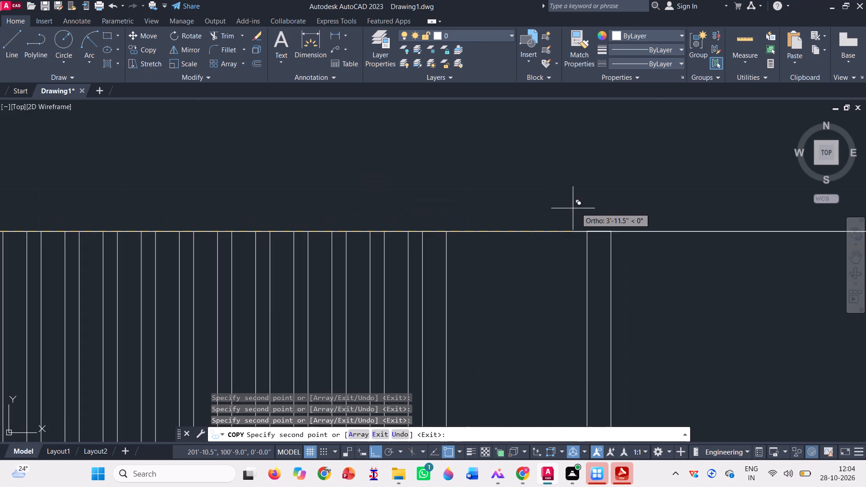
pyautogui.click(448, 230)
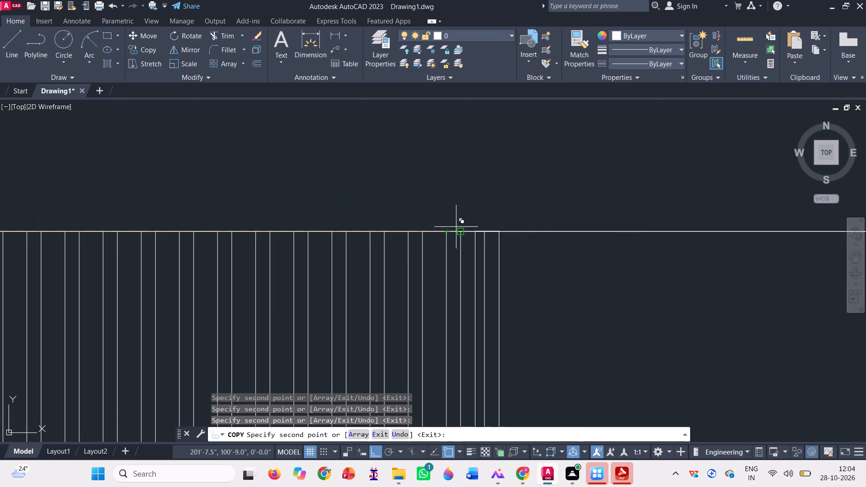
pyautogui.click(486, 234)
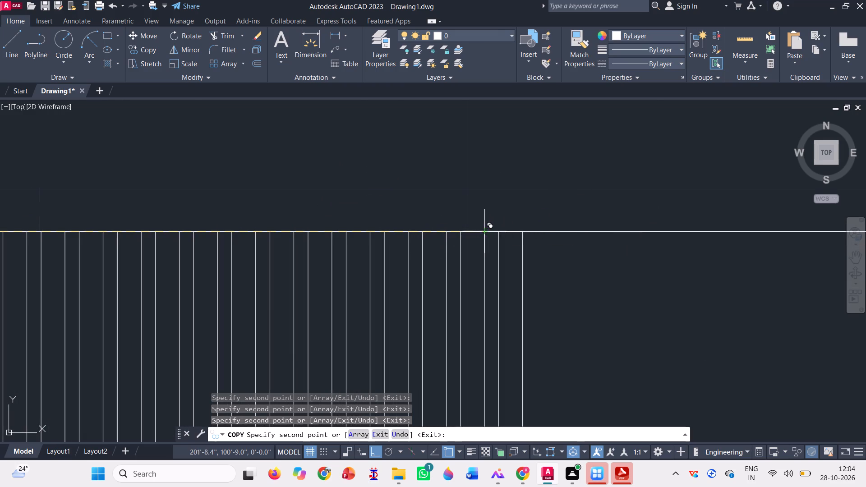
pyautogui.click(524, 232)
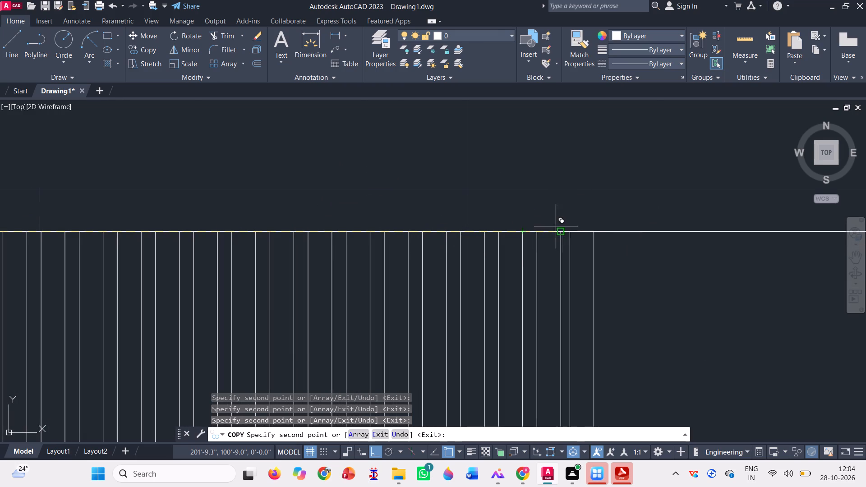
pyautogui.click(559, 230)
pyautogui.click(597, 233)
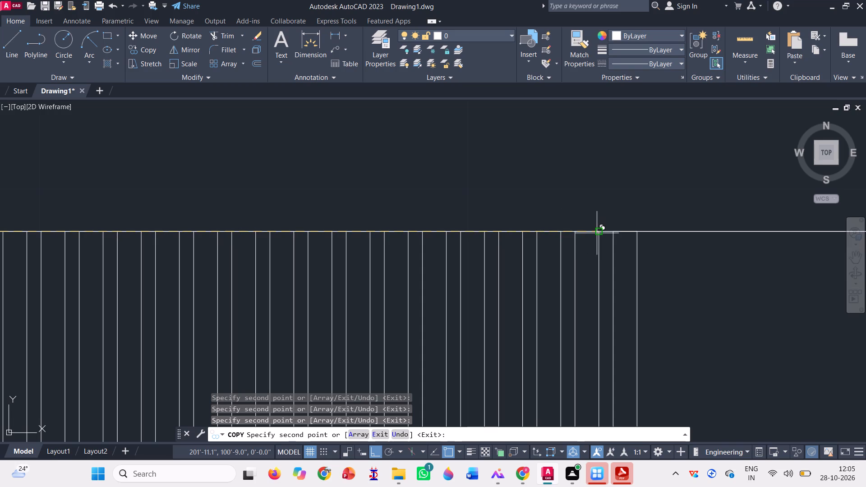
# Extend the row with six more strip copies, snapping each to the upper right corner of the strip before it.
pyautogui.scroll(-2, 556, 230)
pyautogui.scroll(2, 655, 231)
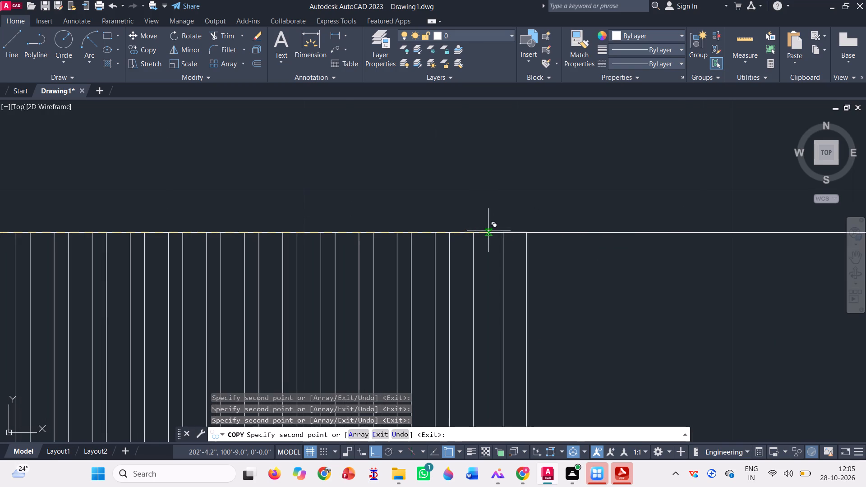
pyautogui.click(475, 234)
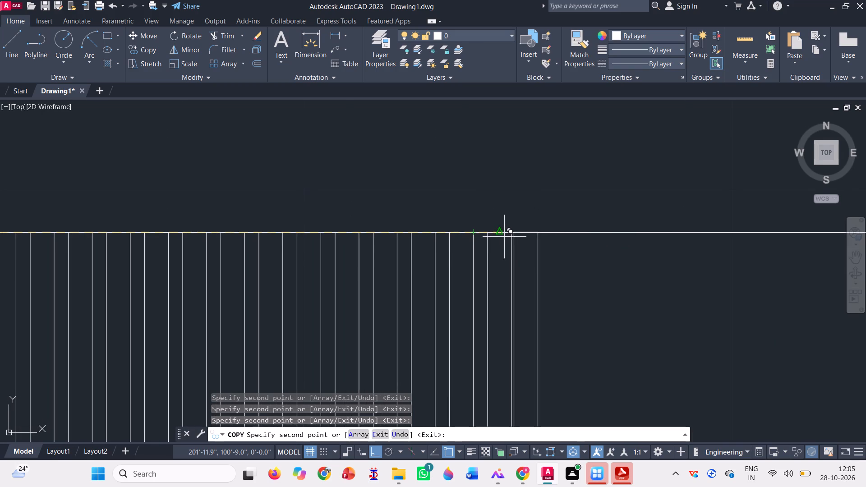
pyautogui.click(510, 234)
pyautogui.click(551, 235)
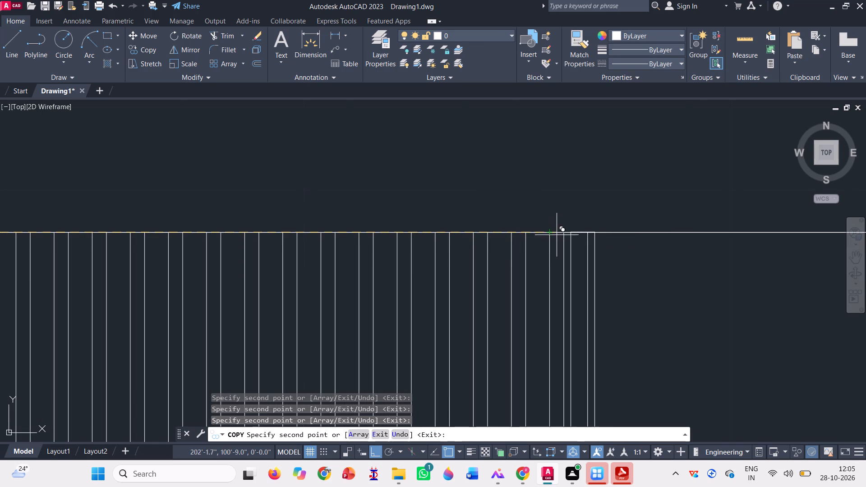
pyautogui.click(589, 234)
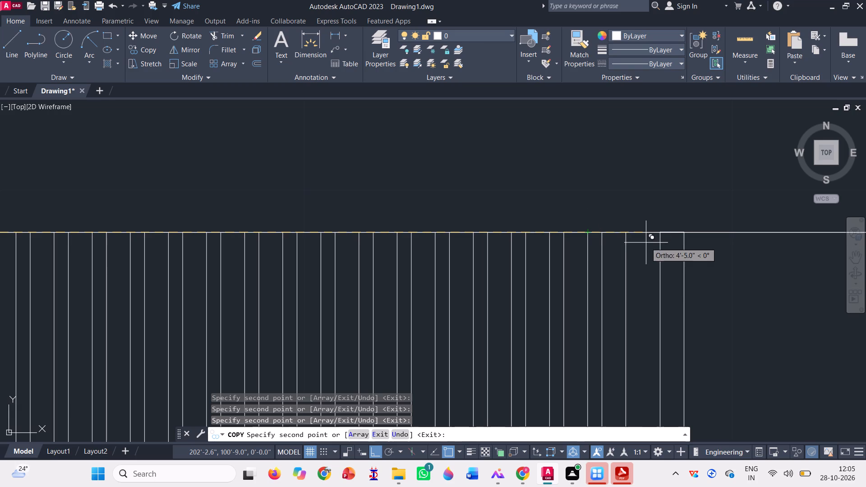
pyautogui.click(624, 232)
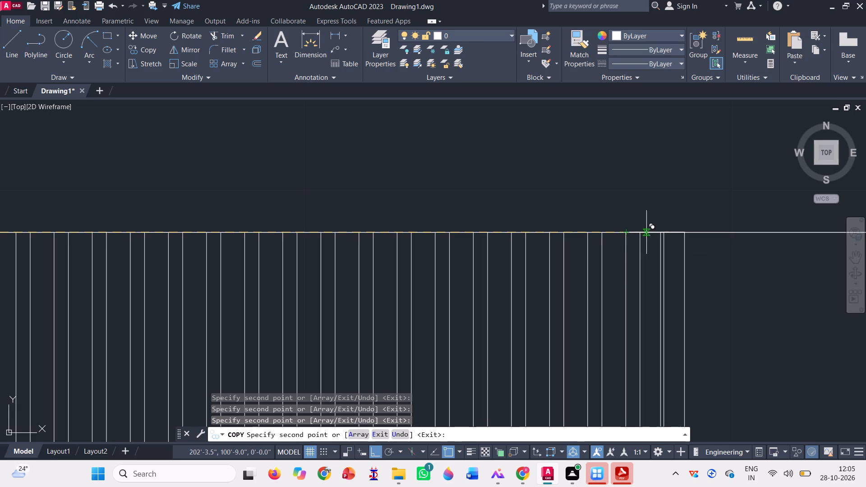
pyautogui.click(662, 232)
# Add seven more strip copies at the row's right end, carrying the row to about above the large arch's crown.
pyautogui.scroll(-2, 387, 216)
pyautogui.scroll(-2, 322, 192)
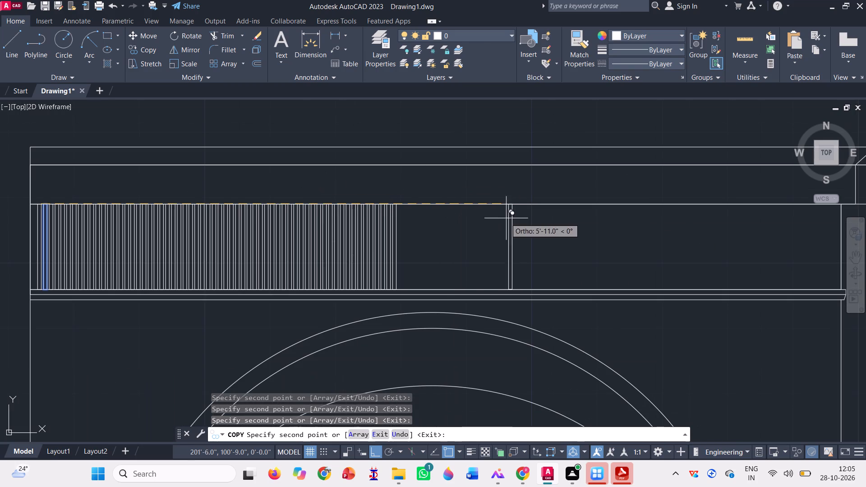
pyautogui.scroll(3, 431, 216)
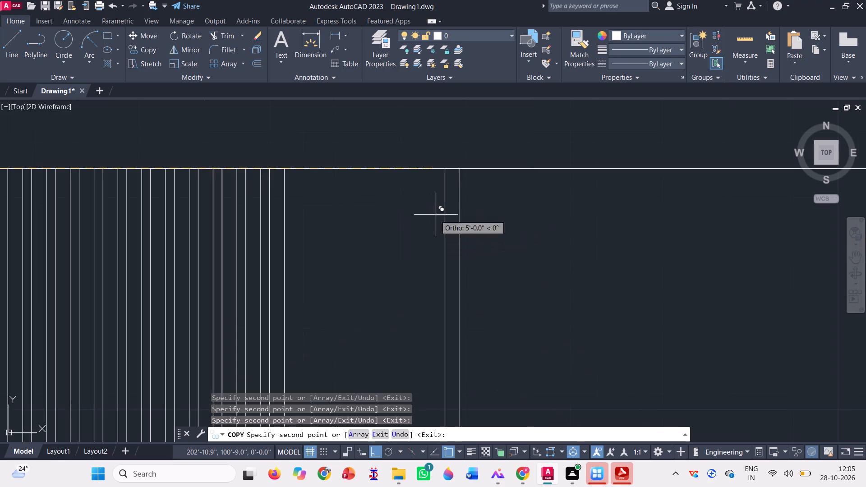
pyautogui.click(284, 167)
pyautogui.click(308, 170)
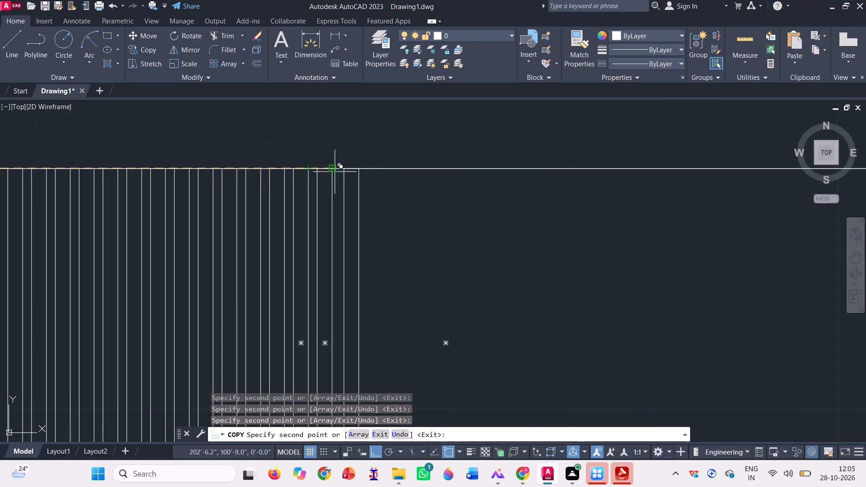
pyautogui.click(332, 168)
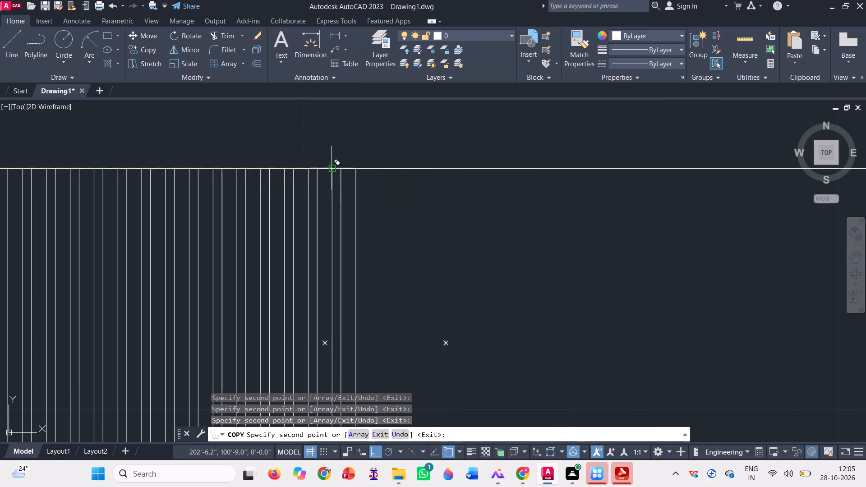
pyautogui.click(355, 170)
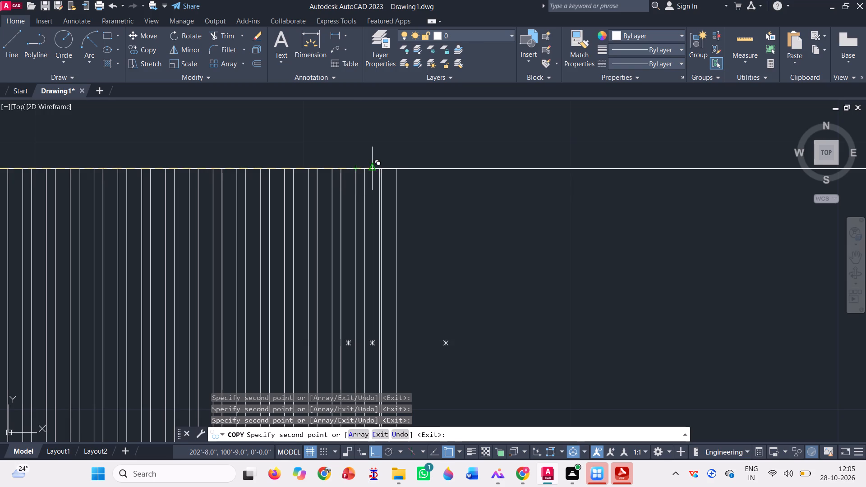
pyautogui.click(381, 171)
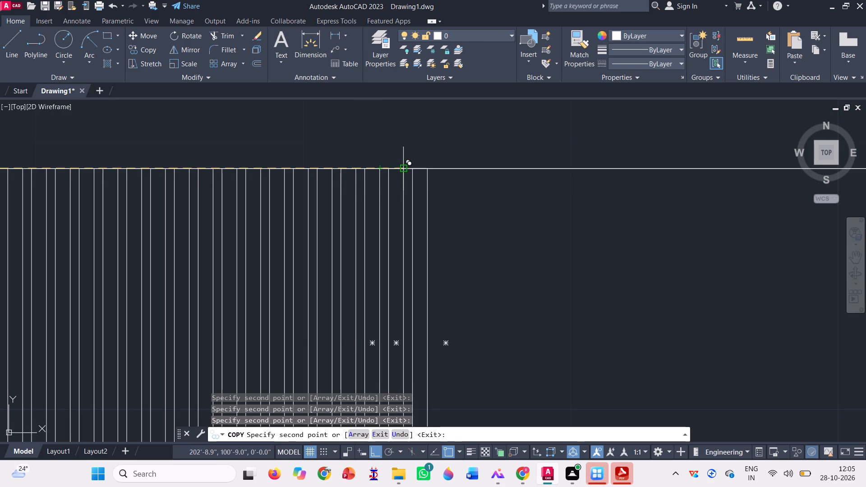
pyautogui.click(403, 170)
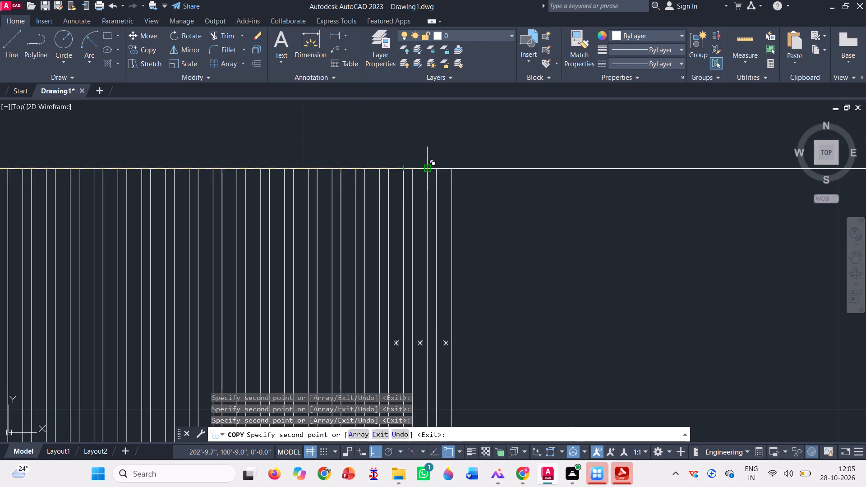
pyautogui.click(428, 171)
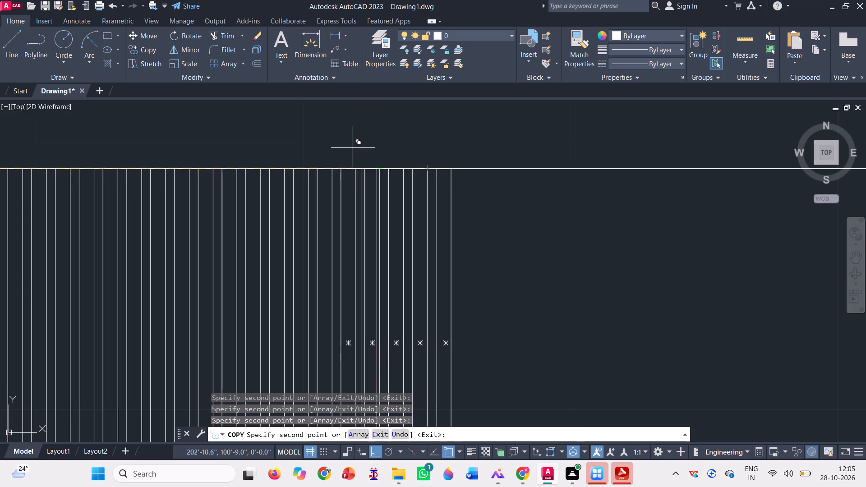
# Add five more strip copies at the row's right end along the frieze's top edge, keeping the spacing of about 0.9 inches.
pyautogui.scroll(-1, 349, 124)
pyautogui.scroll(1, 542, 176)
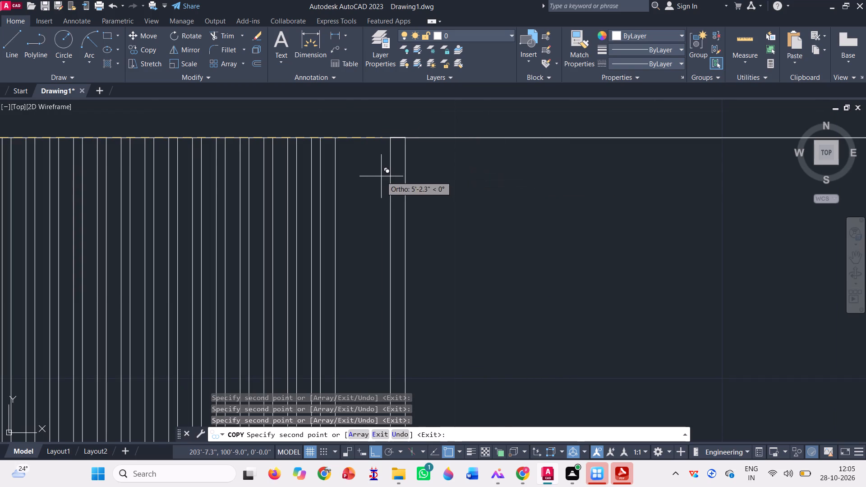
pyautogui.click(338, 136)
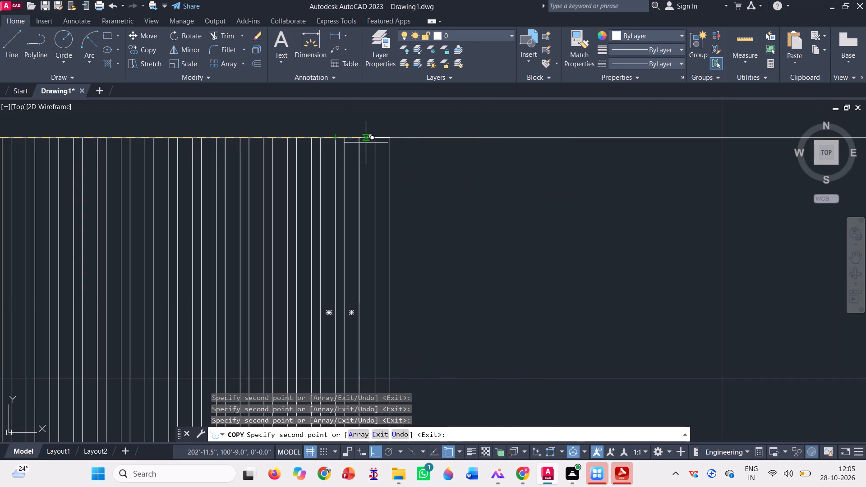
pyautogui.click(359, 141)
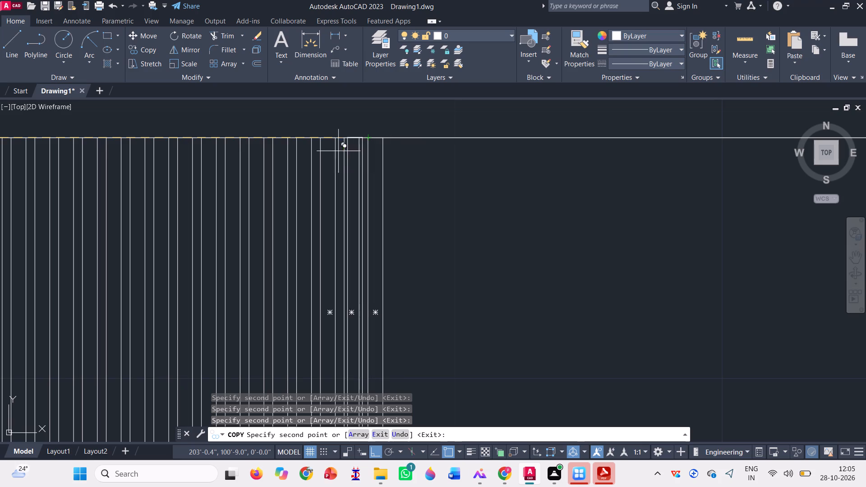
pyautogui.scroll(-1, 290, 168)
pyautogui.scroll(1, 381, 136)
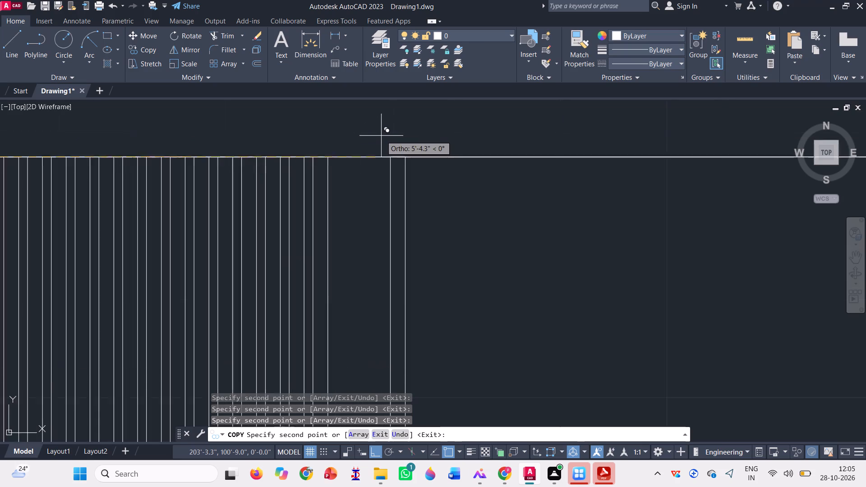
pyautogui.scroll(1, 381, 136)
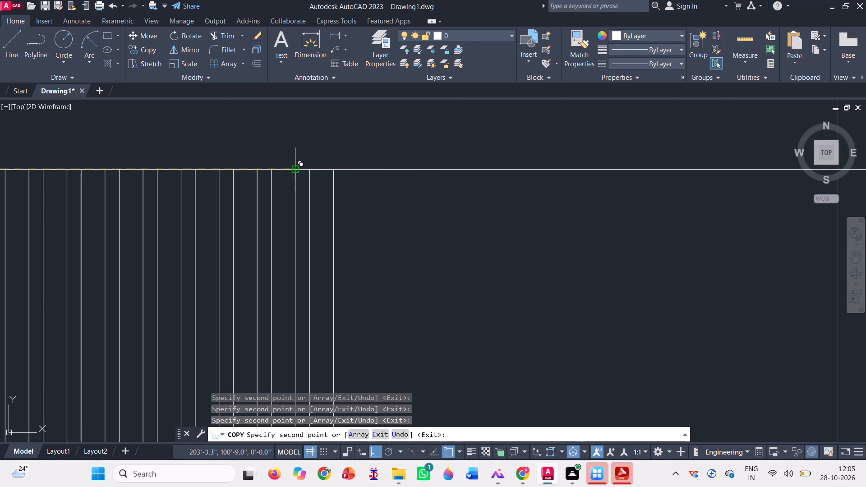
pyautogui.click(293, 170)
pyautogui.click(332, 168)
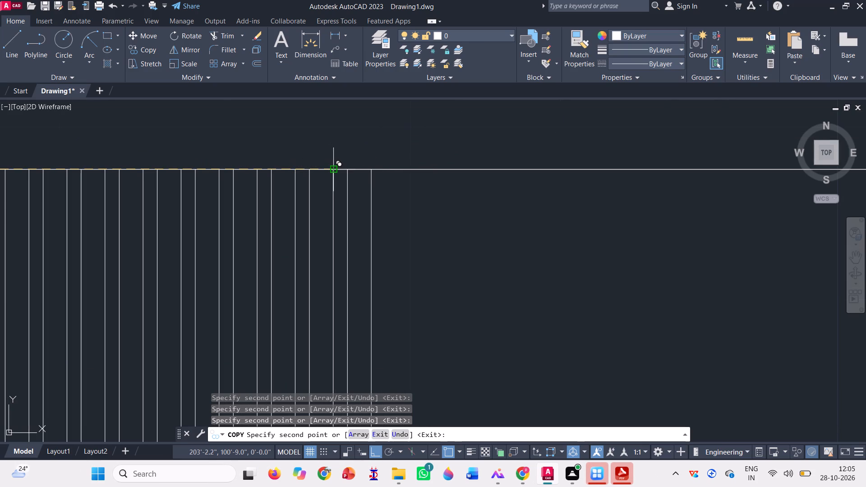
pyautogui.scroll(2, 355, 168)
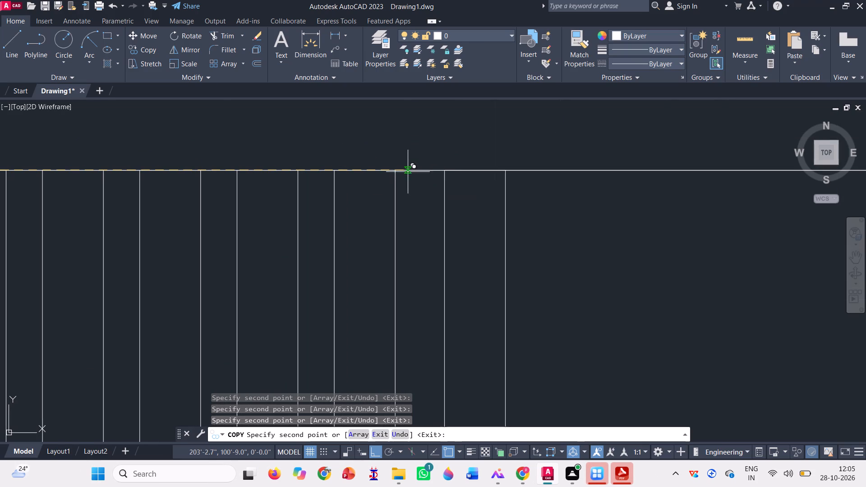
pyautogui.click(396, 171)
# Place another three strip copies along the frieze's top edge, each starting at the previous strip's upper right corner.
pyautogui.scroll(-3, 268, 166)
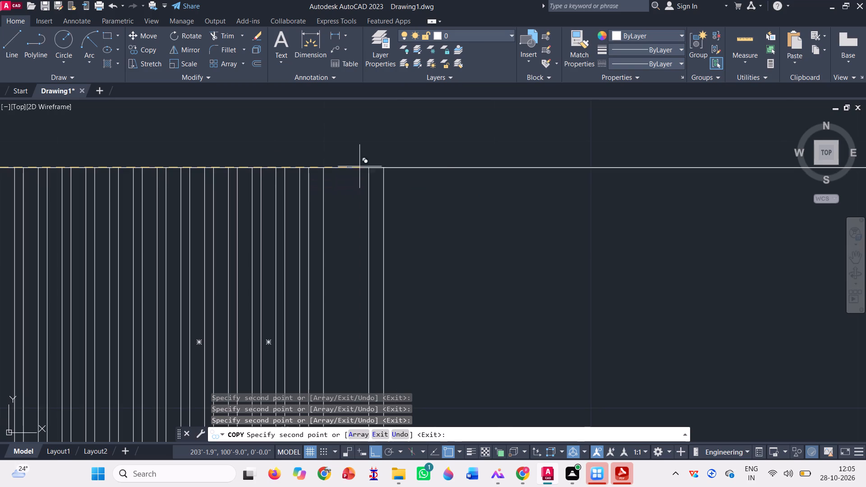
pyautogui.scroll(2, 379, 161)
pyautogui.click(236, 176)
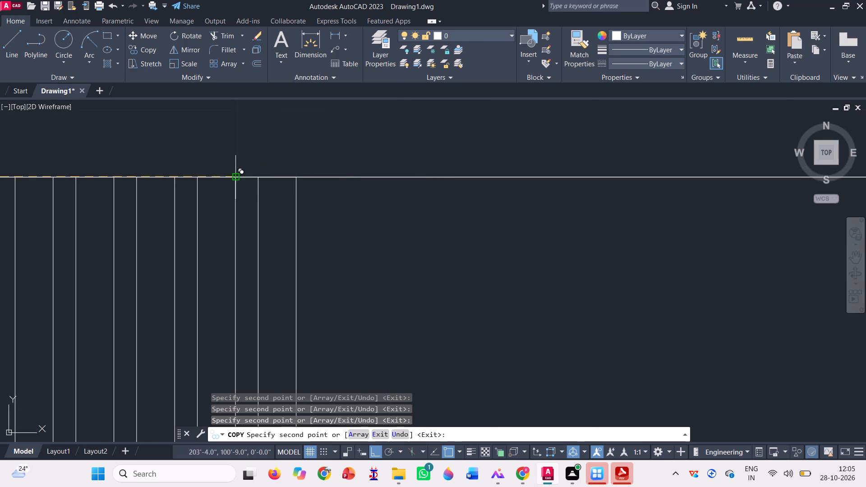
pyautogui.click(294, 177)
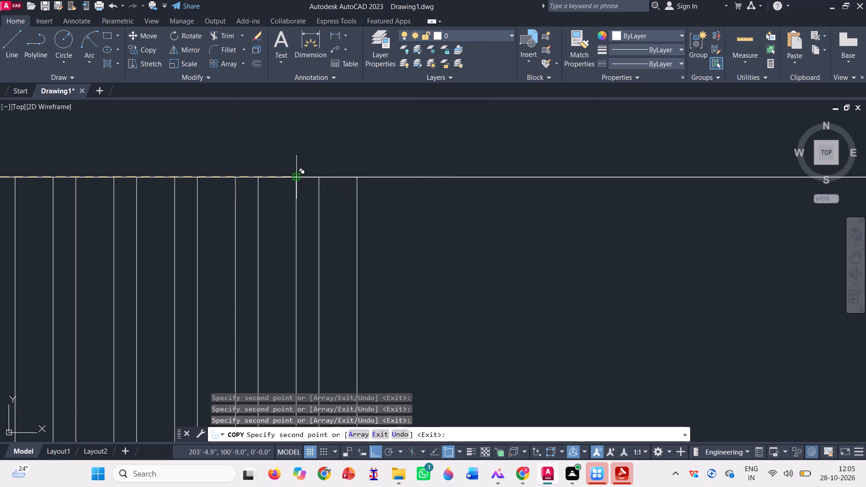
pyautogui.scroll(-1, 295, 175)
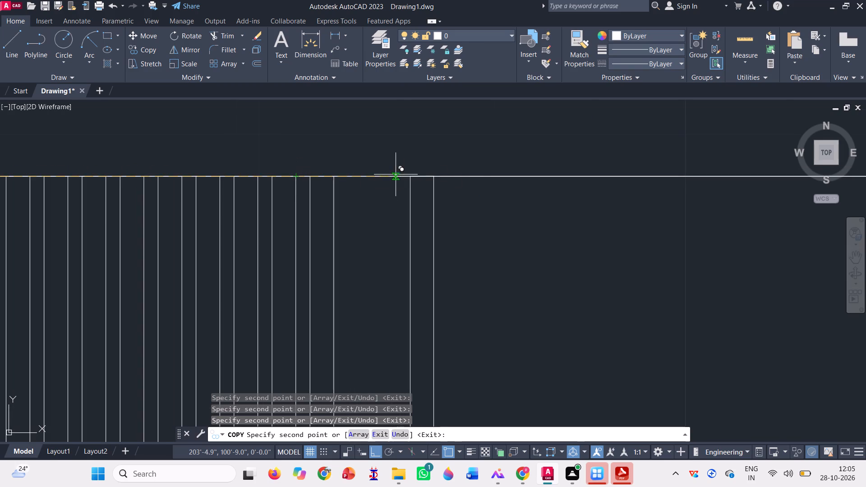
pyautogui.scroll(1, 416, 166)
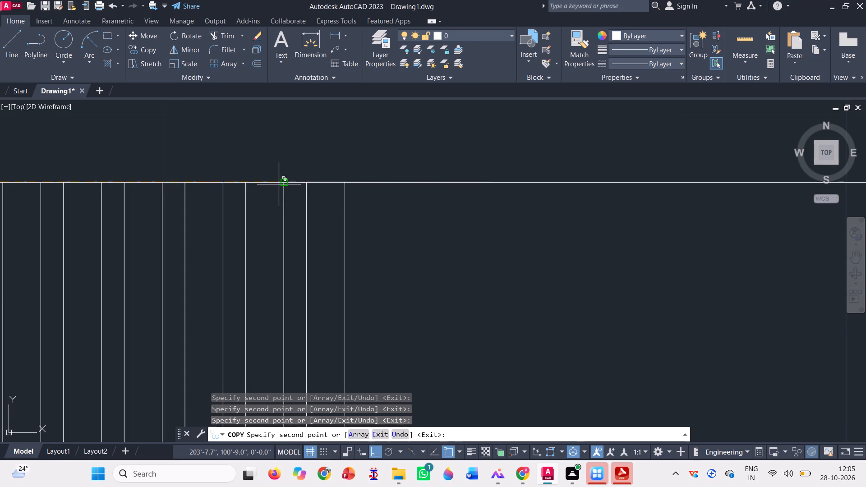
pyautogui.click(284, 181)
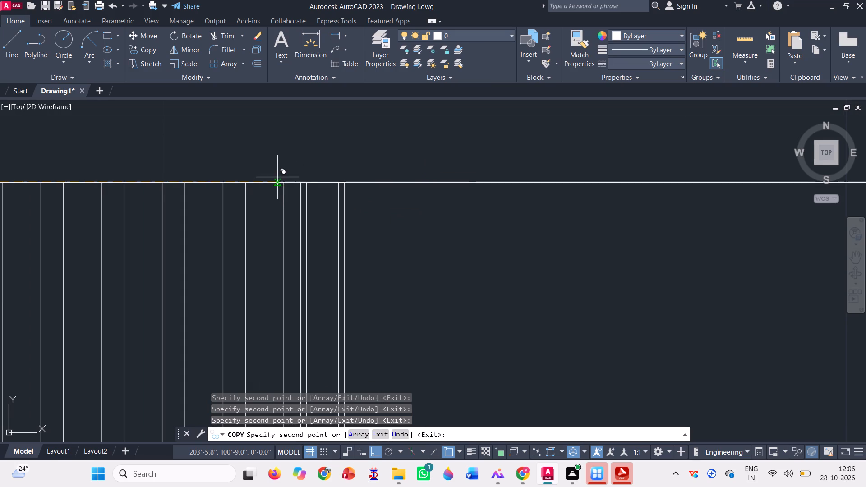
# Continue the row with six more strip copies along the frieze's top edge at the same spacing of about 0.9 inches.
pyautogui.scroll(-1, 273, 181)
pyautogui.scroll(-1, 203, 213)
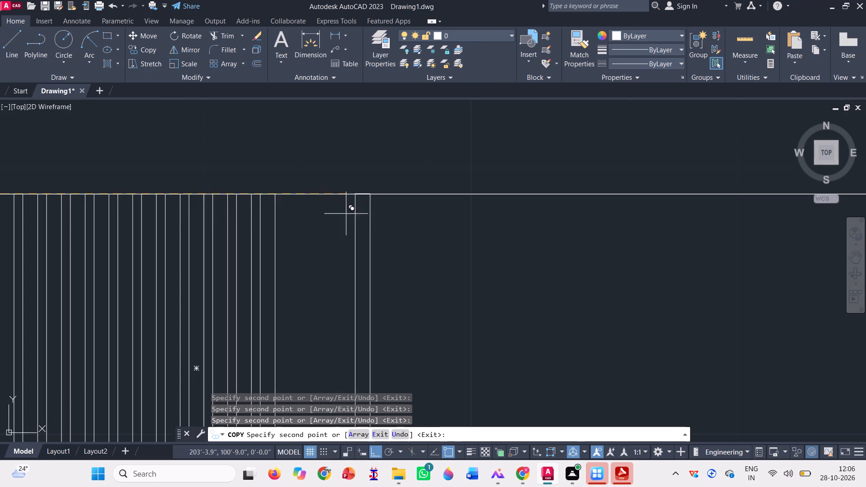
pyautogui.scroll(2, 340, 208)
pyautogui.click(171, 170)
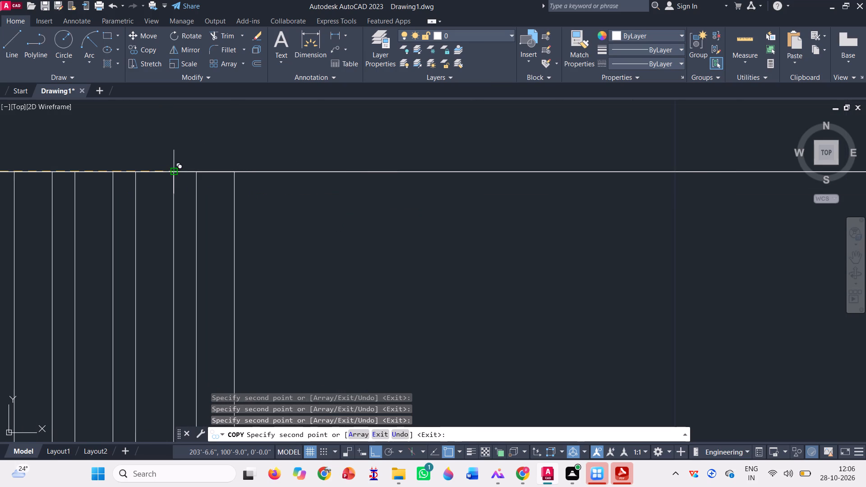
pyautogui.click(232, 172)
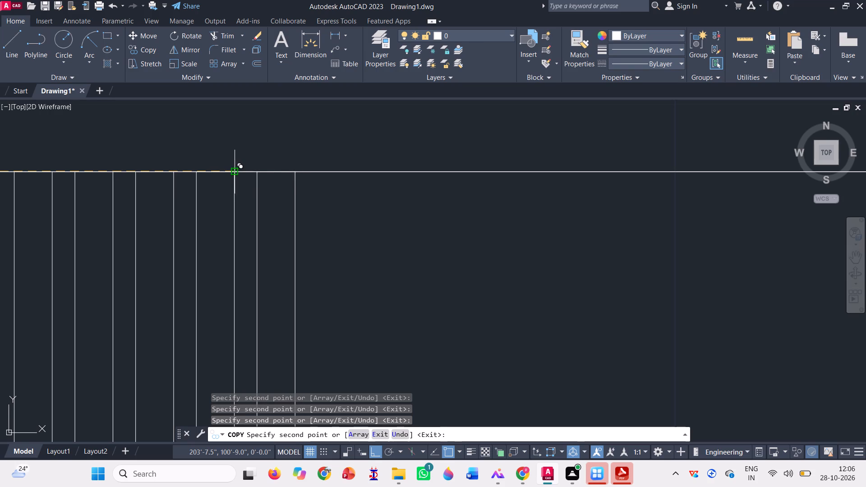
pyautogui.click(296, 171)
pyautogui.click(356, 173)
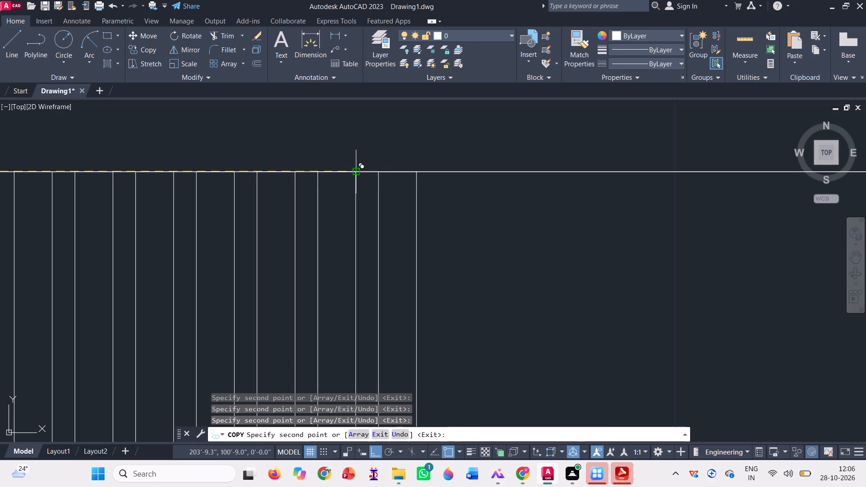
pyautogui.click(415, 173)
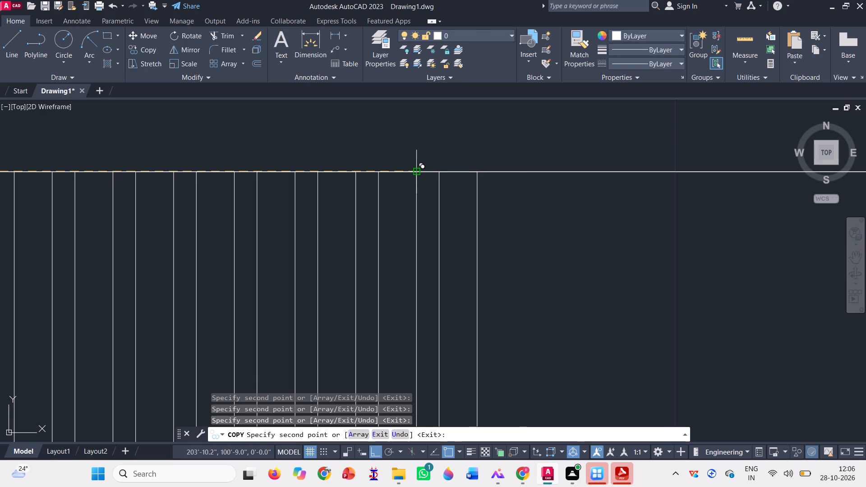
pyautogui.click(479, 169)
# Extend the row by five more strip copies, snapping each to the upper right corner of the last strip.
pyautogui.scroll(-2, 425, 167)
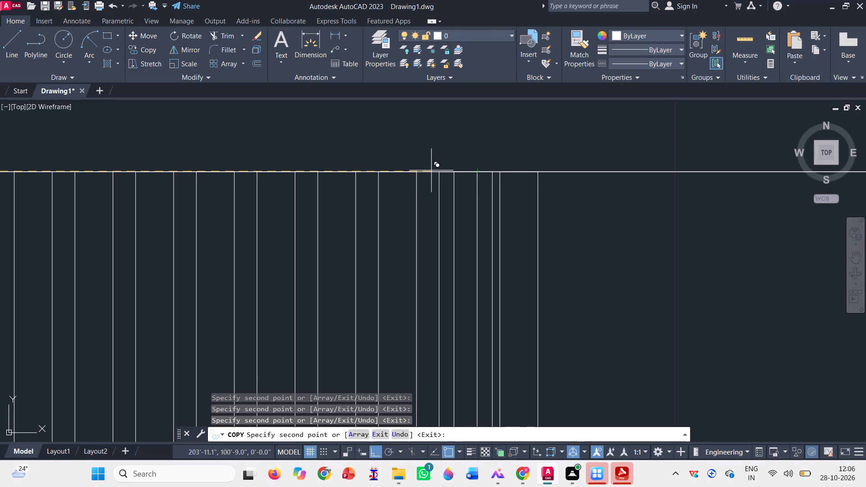
pyautogui.scroll(1, 554, 161)
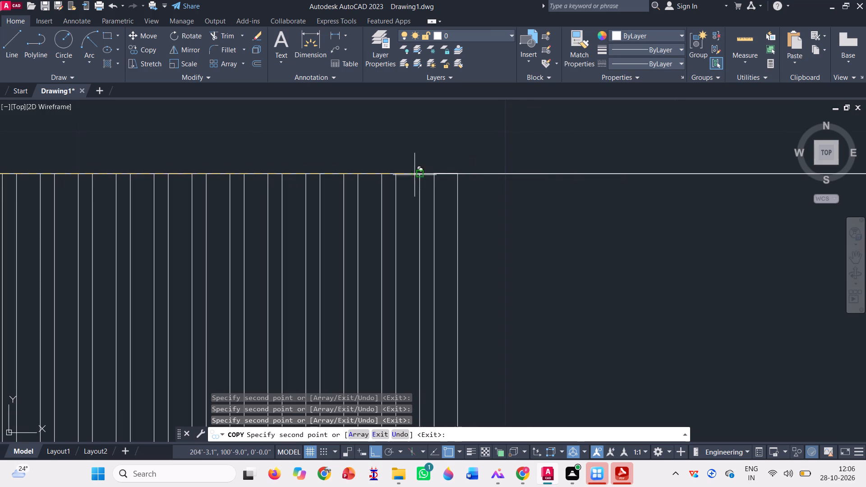
pyautogui.click(417, 173)
pyautogui.click(455, 173)
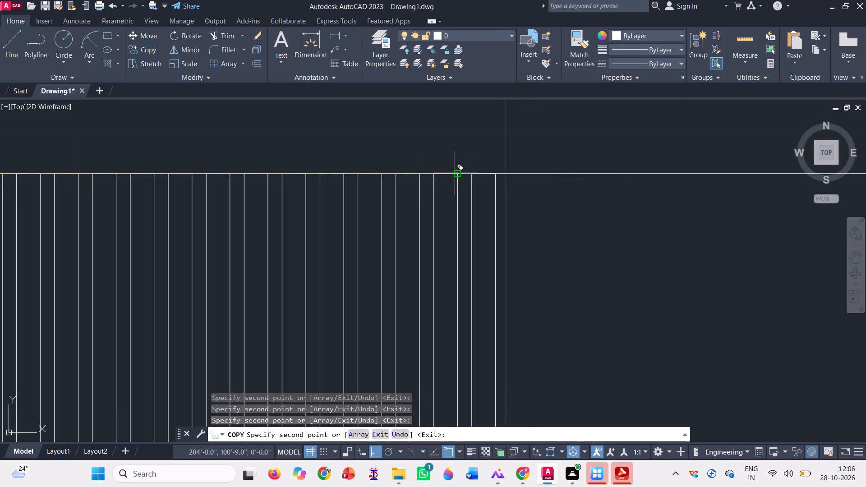
pyautogui.click(496, 171)
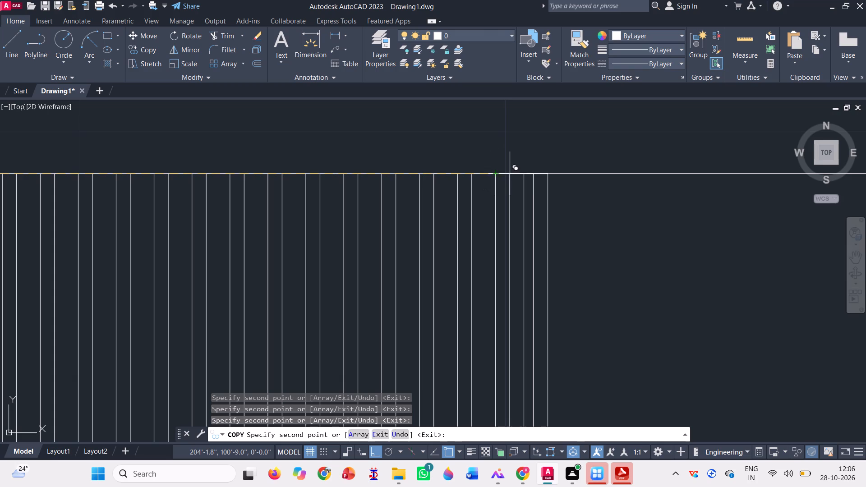
pyautogui.click(533, 175)
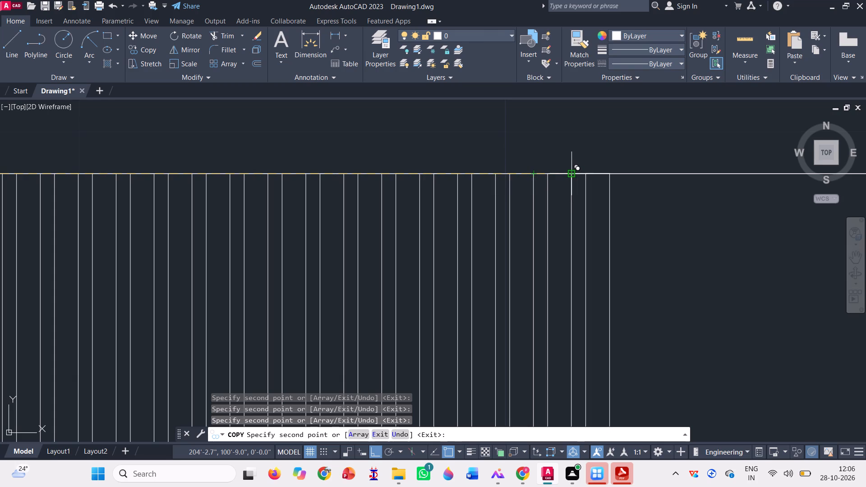
pyautogui.click(575, 173)
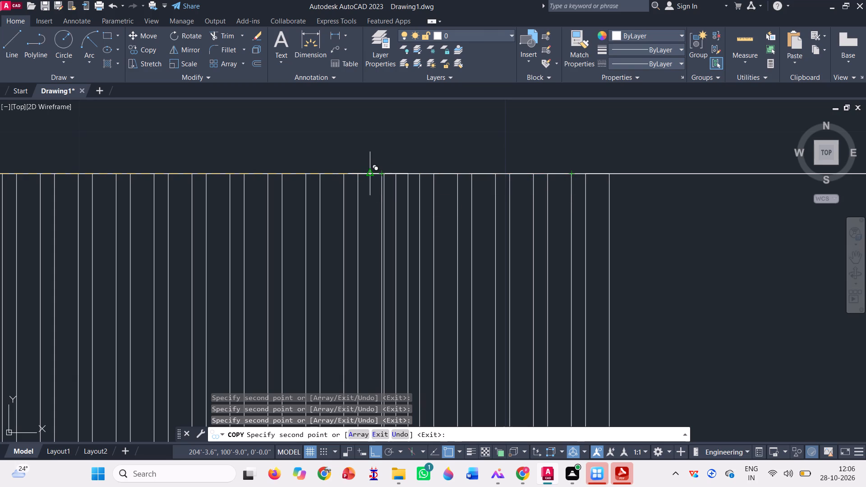
# Add six further strip copies at the row's right end, evenly spaced about 0.9 inches apart along the frieze's top edge.
pyautogui.scroll(-1, 303, 148)
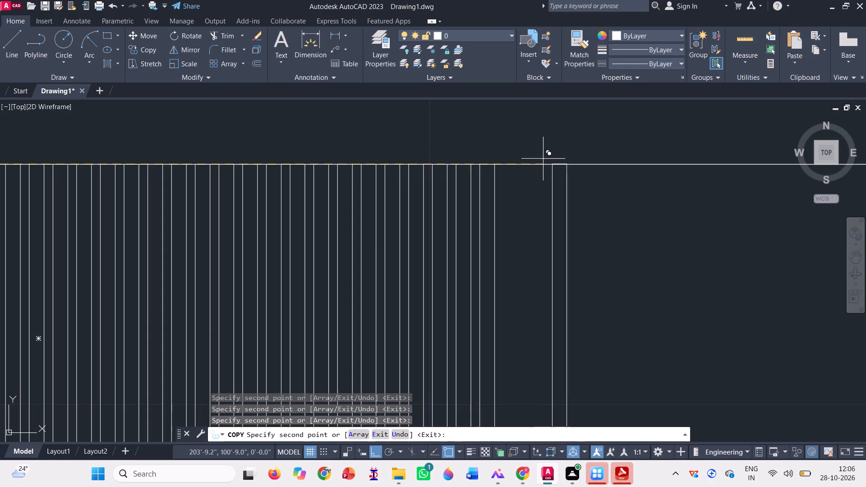
pyautogui.scroll(1, 548, 155)
pyautogui.click(462, 168)
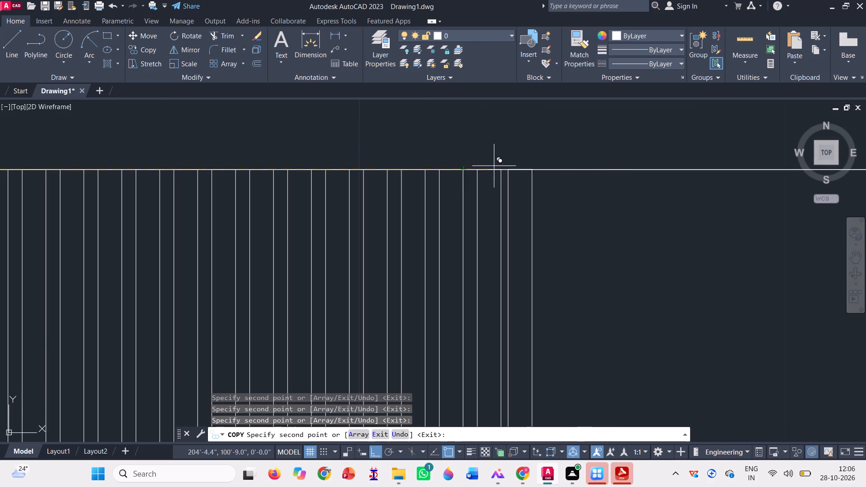
pyautogui.click(503, 170)
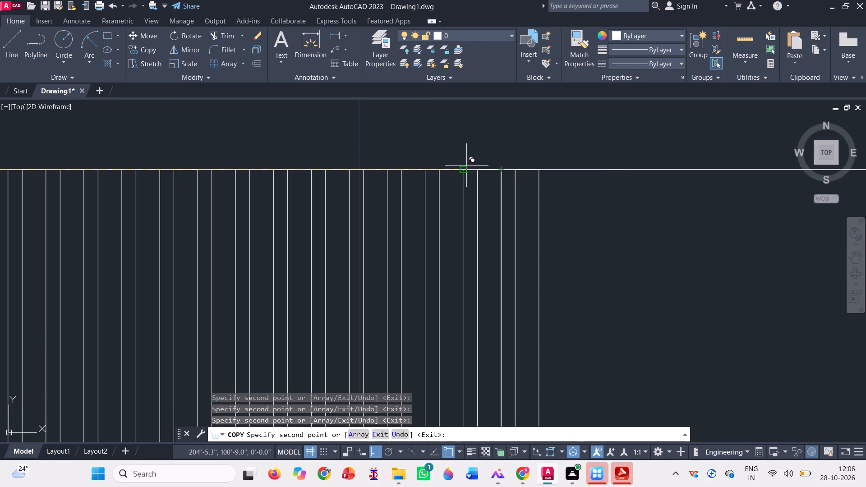
pyautogui.scroll(-2, 445, 166)
pyautogui.scroll(1, 549, 160)
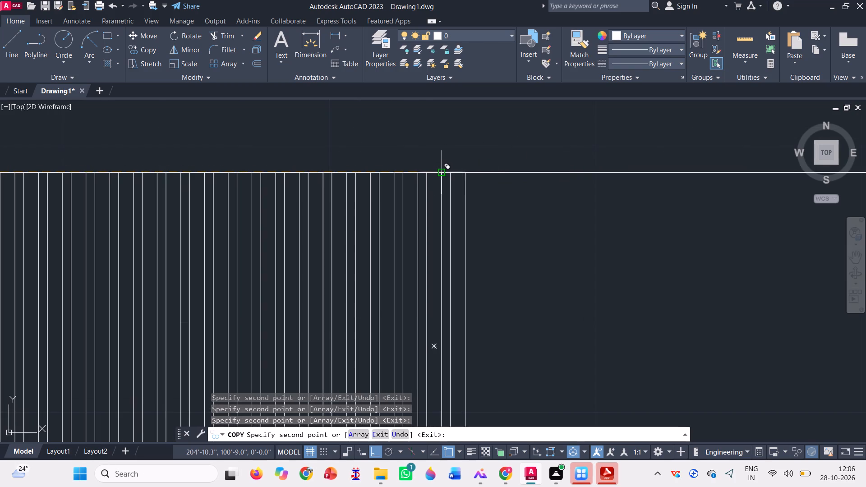
pyautogui.click(441, 173)
pyautogui.click(466, 174)
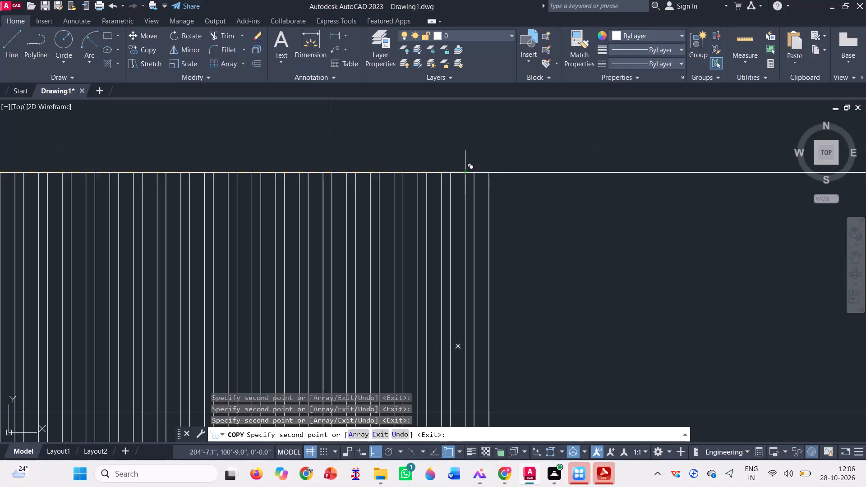
pyautogui.click(489, 173)
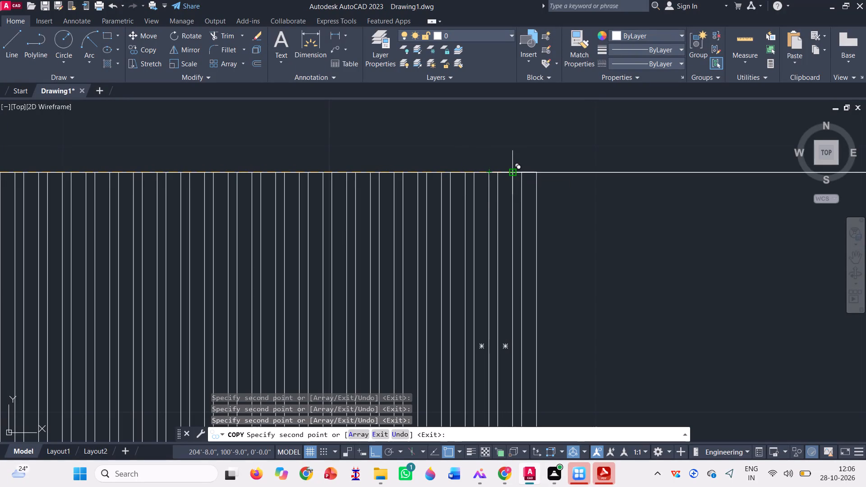
pyautogui.click(512, 175)
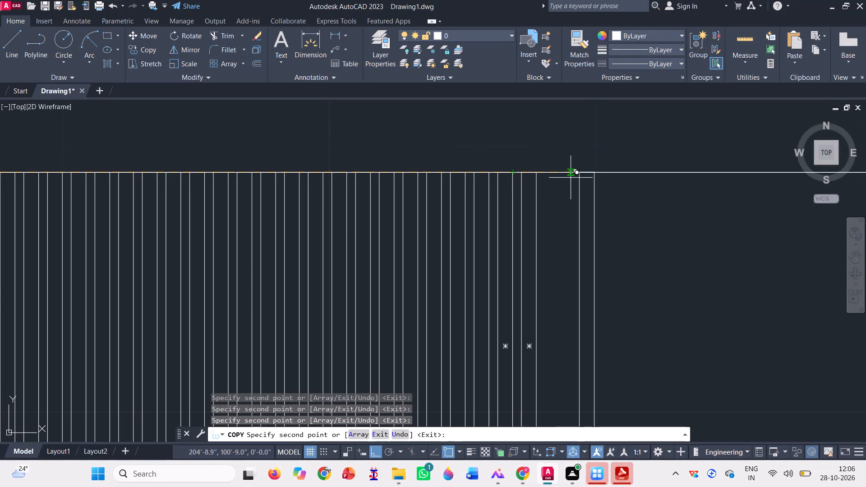
# Place four more strip copies along the frieze's top edge, continuing from the row's last strip at the same spacing.
pyautogui.scroll(1, 632, 148)
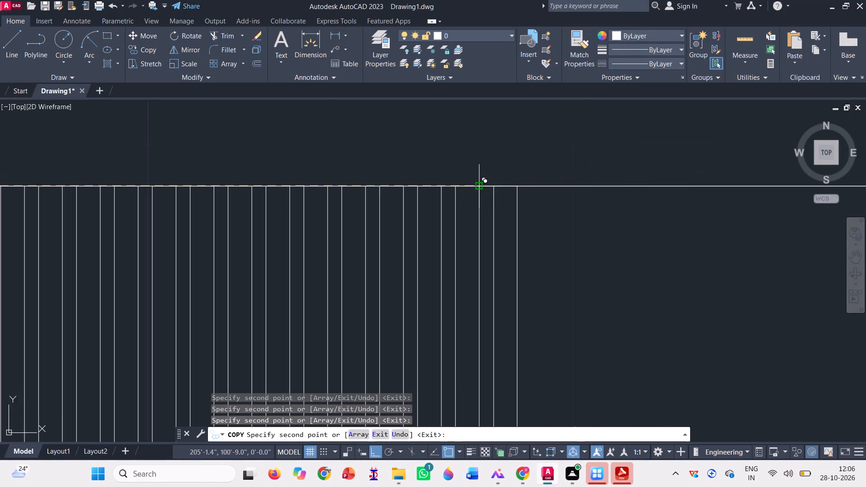
pyautogui.click(479, 187)
pyautogui.click(515, 188)
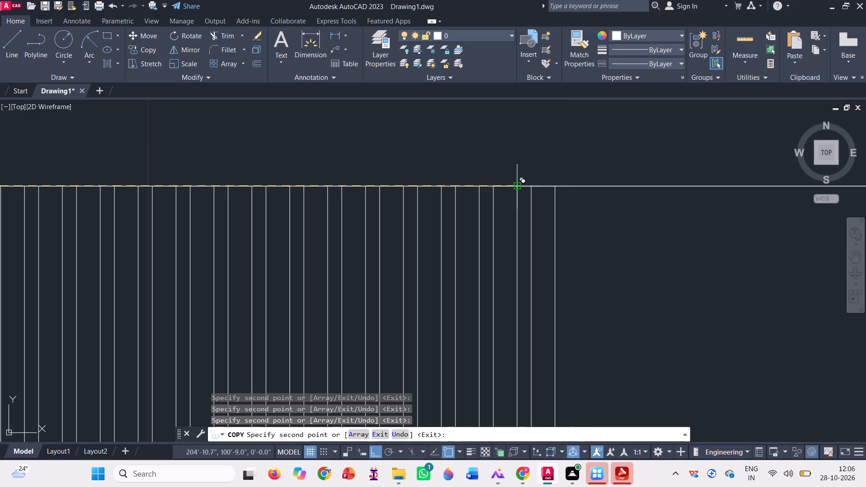
pyautogui.click(554, 186)
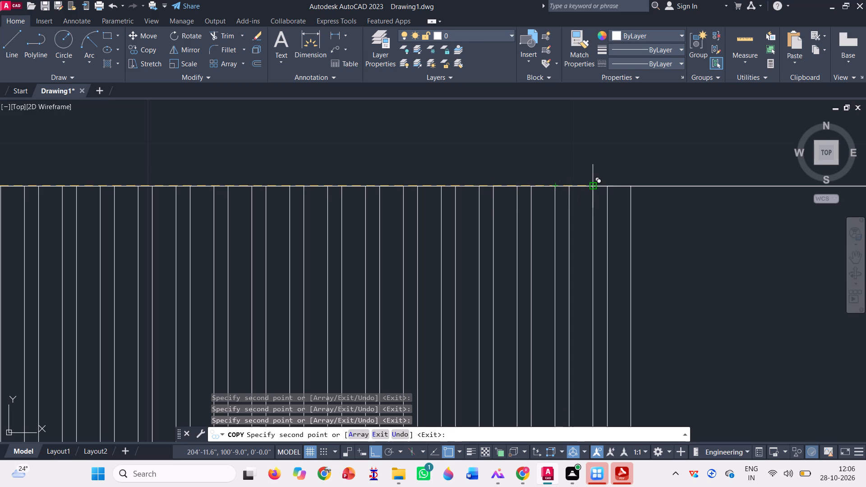
pyautogui.click(592, 189)
pyautogui.scroll(-1, 348, 179)
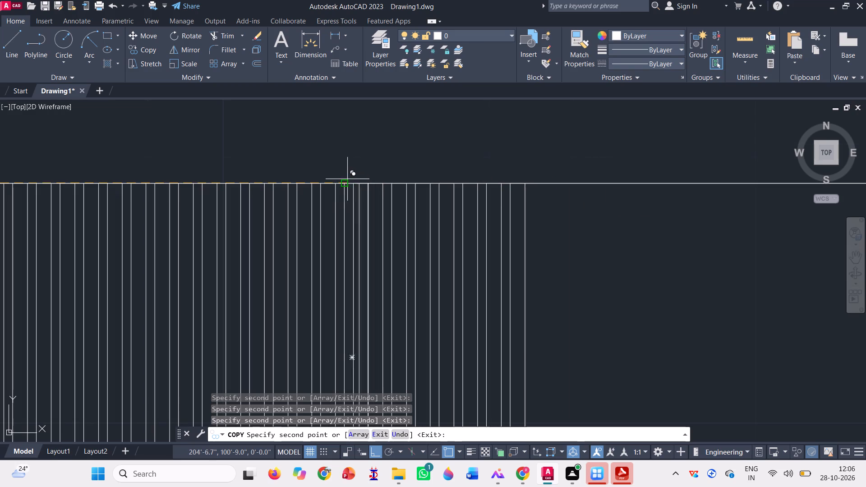
# Extend the row with eight more strip copies along the frieze's top edge, spaced about 0.9 inches apart.
pyautogui.scroll(-1, 328, 165)
pyautogui.scroll(1, 557, 194)
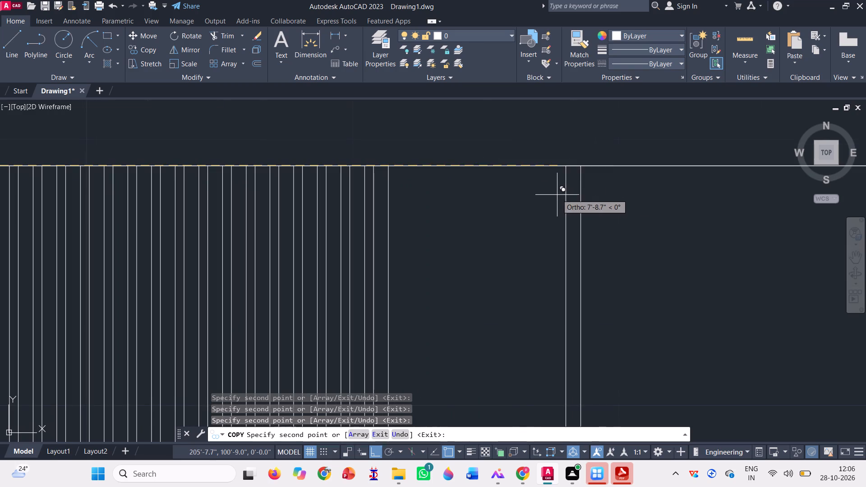
pyautogui.click(387, 164)
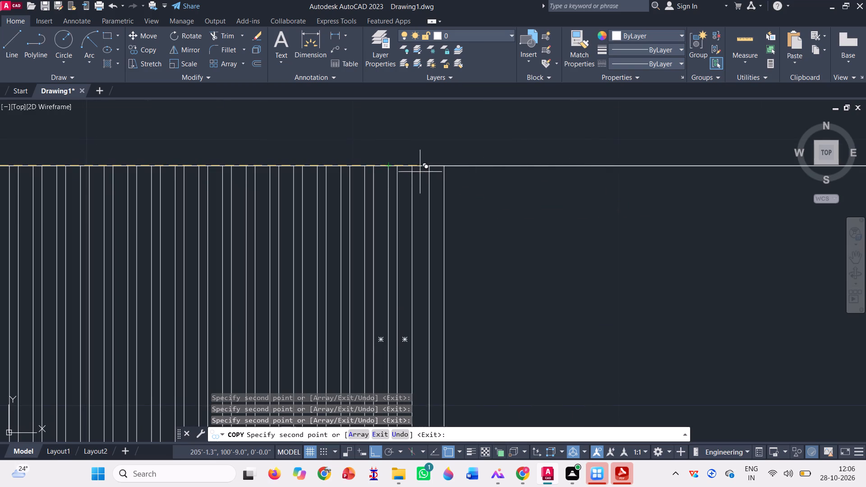
pyautogui.click(410, 166)
pyautogui.click(436, 168)
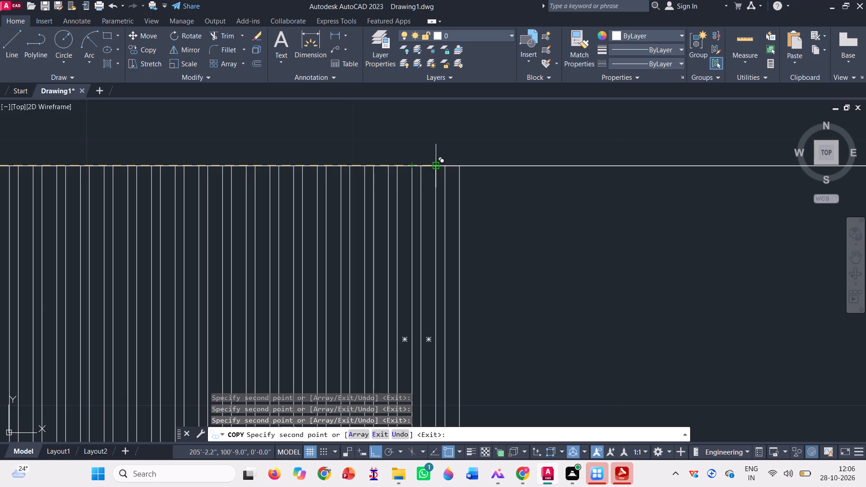
pyautogui.click(461, 165)
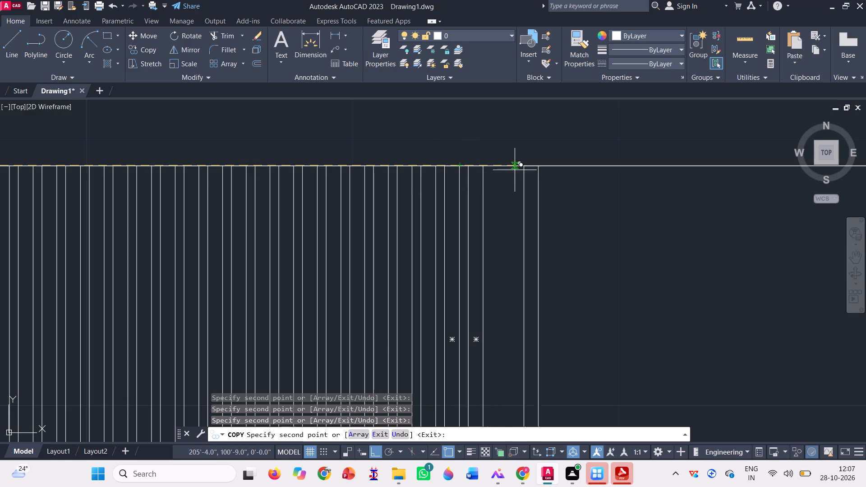
pyautogui.click(484, 166)
pyautogui.click(504, 166)
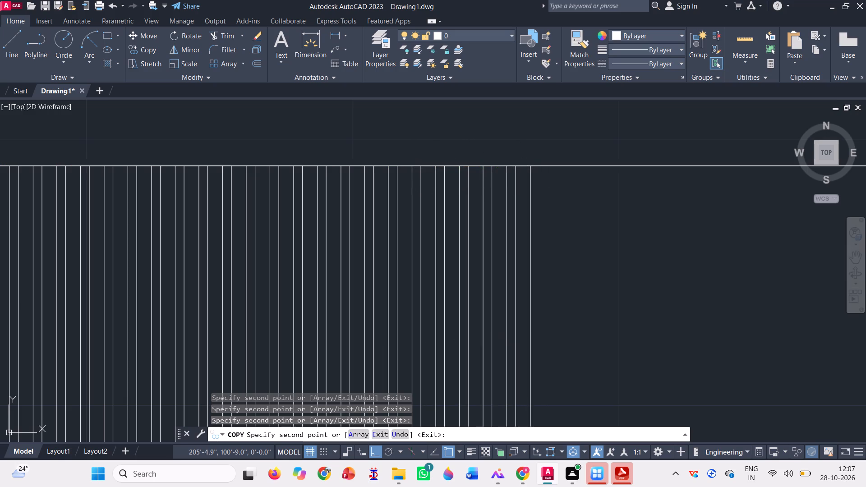
pyautogui.click(533, 166)
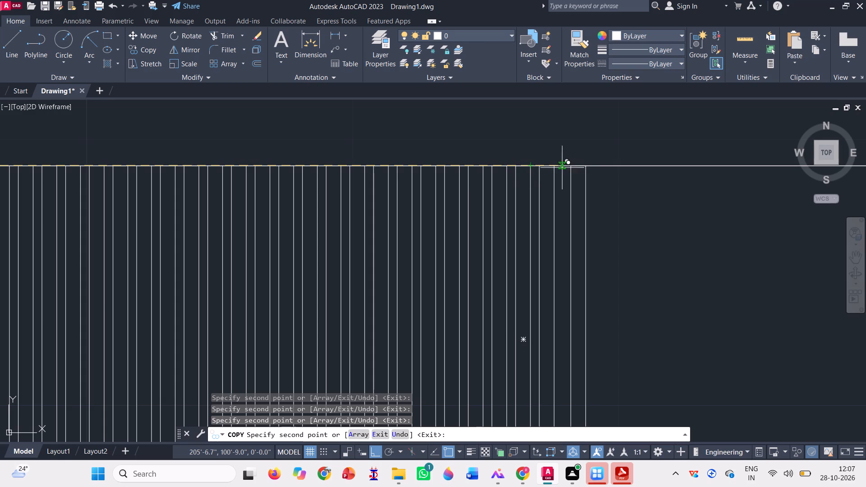
pyautogui.click(556, 168)
# Add twelve more strip copies at the row's right end, snapping each to the last strip's upper right corner.
pyautogui.scroll(-4, 419, 171)
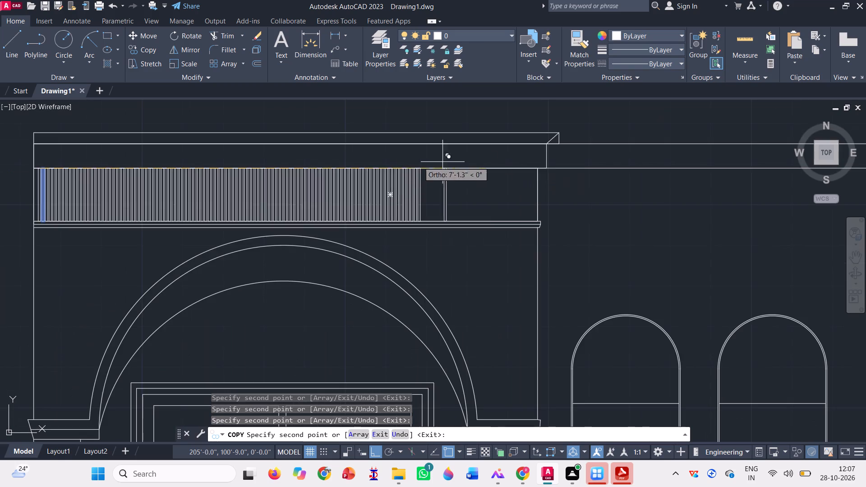
pyautogui.scroll(2, 518, 156)
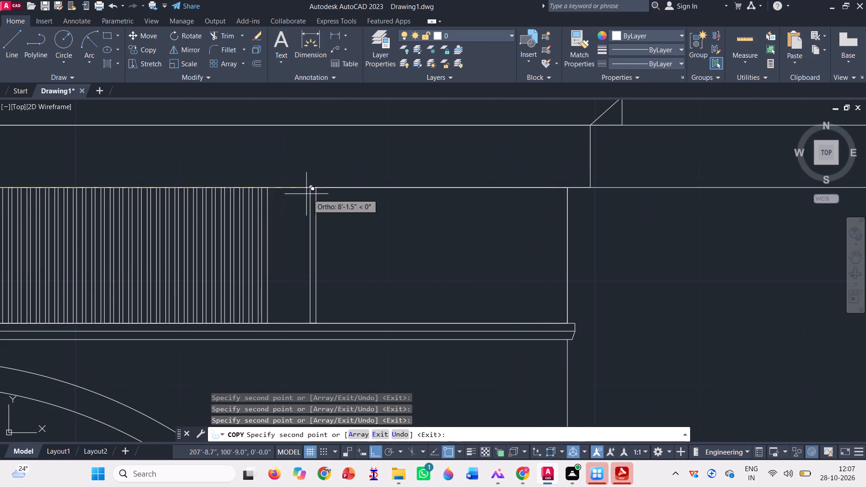
pyautogui.scroll(3, 289, 197)
pyautogui.click(199, 158)
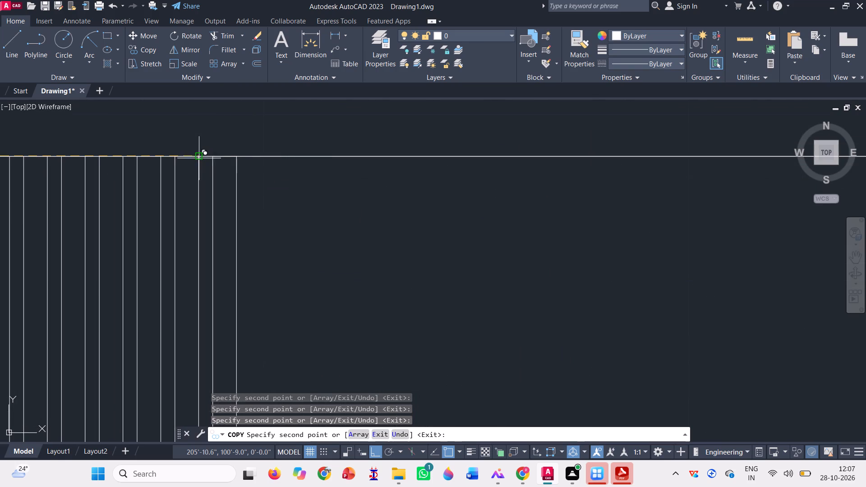
pyautogui.click(236, 154)
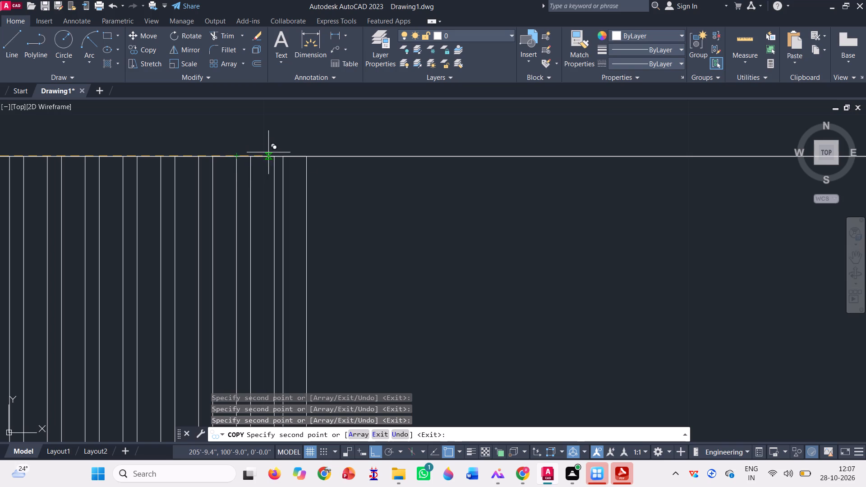
pyautogui.click(274, 156)
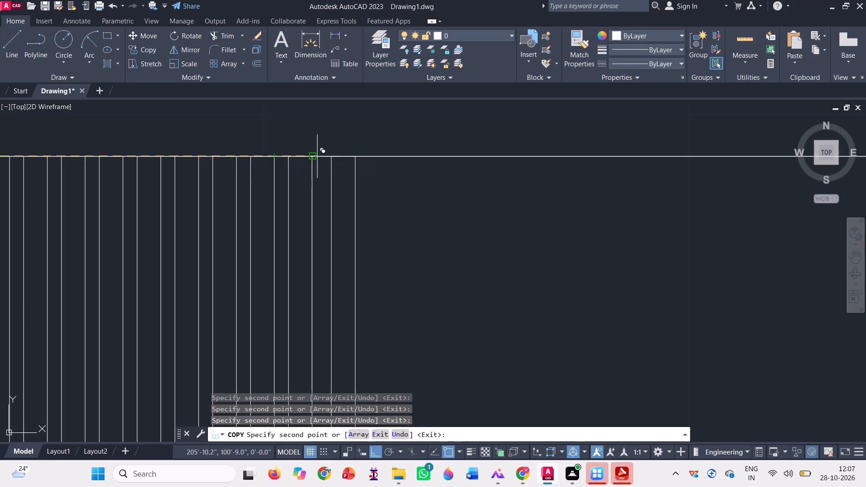
pyautogui.click(313, 156)
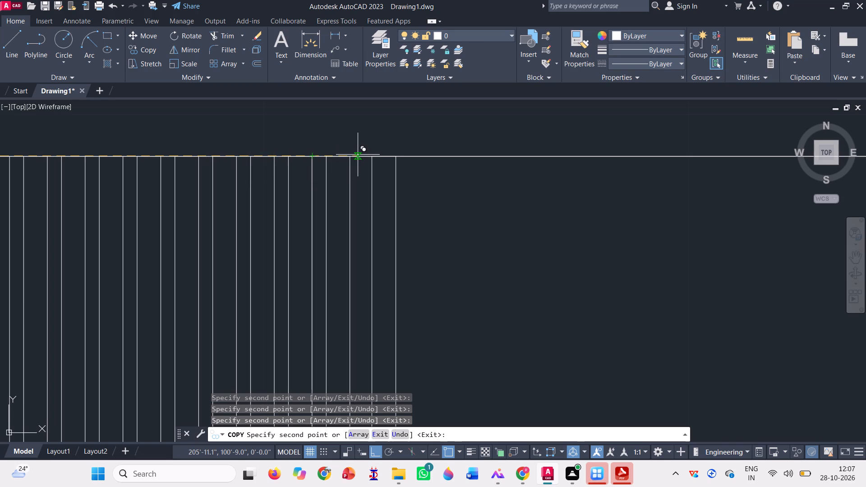
pyautogui.click(352, 156)
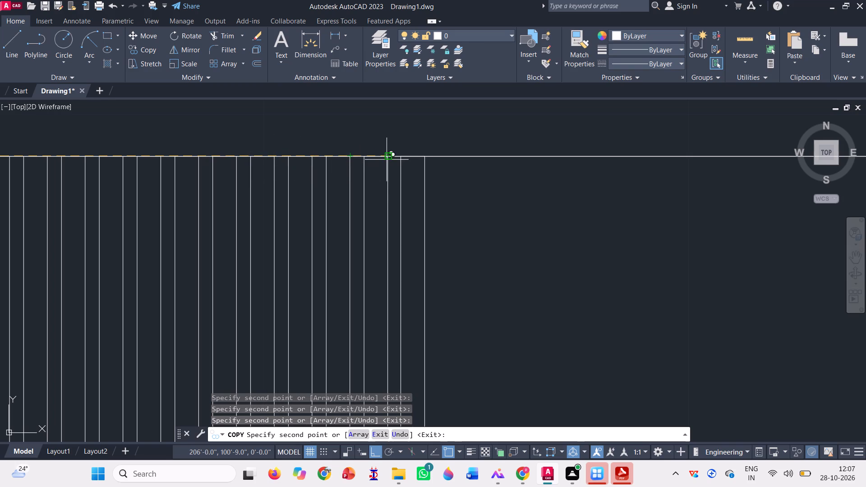
pyautogui.click(389, 158)
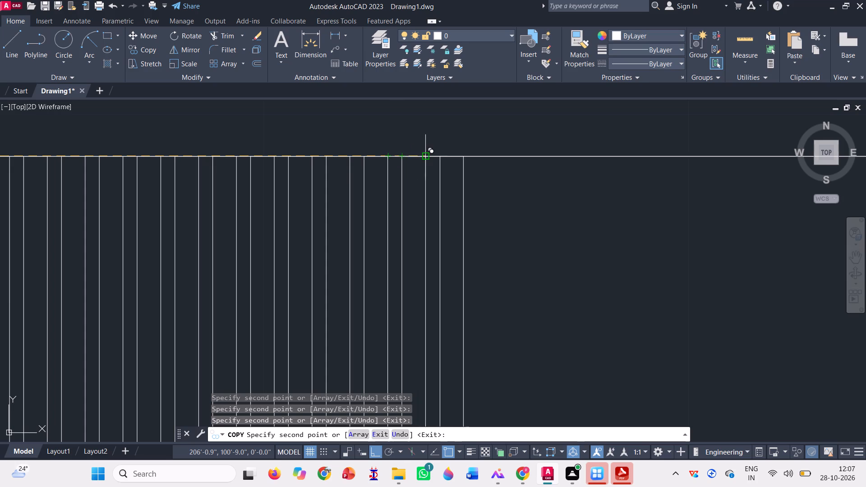
pyautogui.click(425, 157)
pyautogui.click(463, 156)
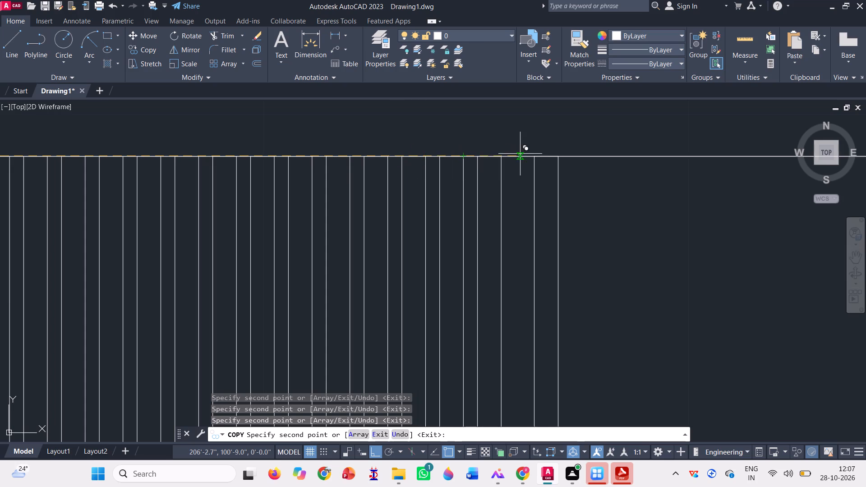
pyautogui.click(504, 157)
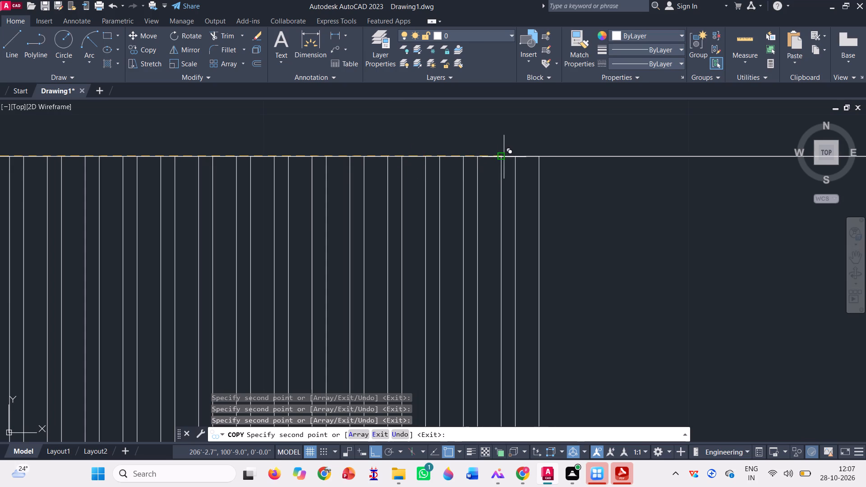
pyautogui.click(538, 157)
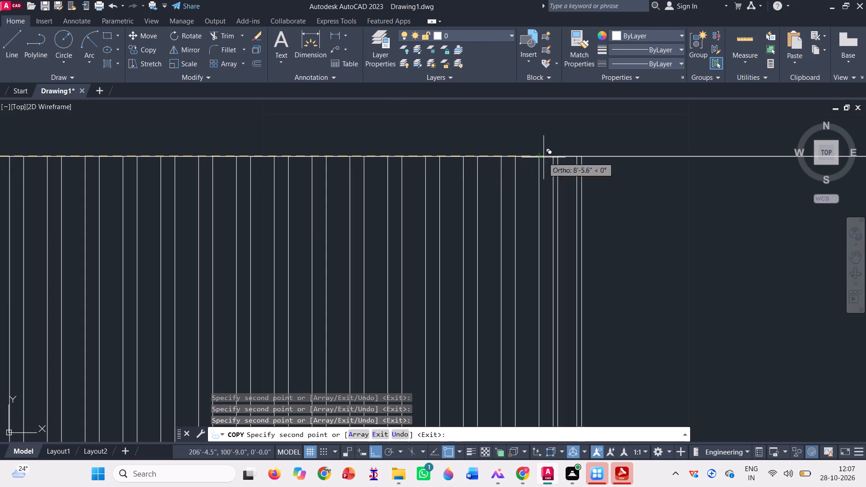
pyautogui.click(575, 158)
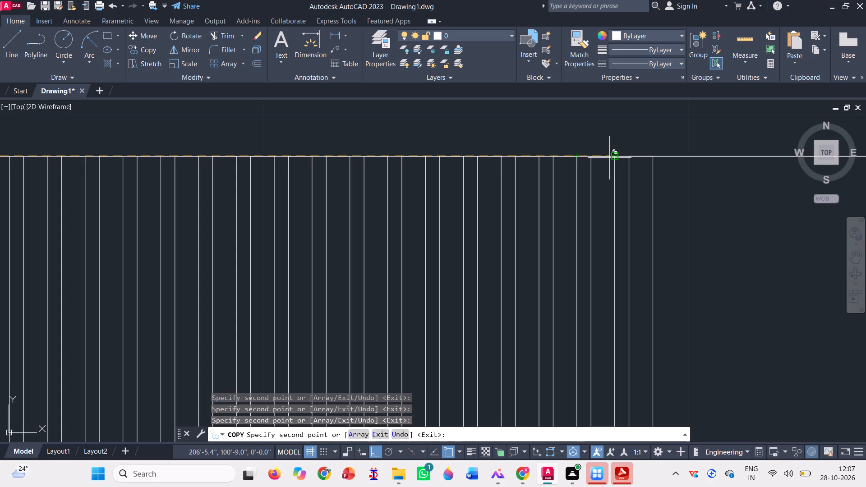
pyautogui.click(614, 156)
# Continue the row toward the frieze's right end with eleven more strip copies at the same spacing of about 0.9 inches.
pyautogui.scroll(-2, 346, 144)
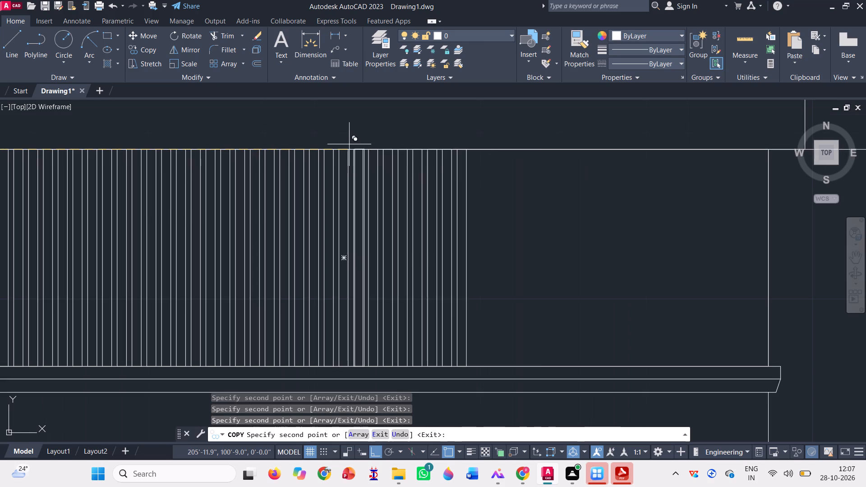
pyautogui.scroll(1, 606, 142)
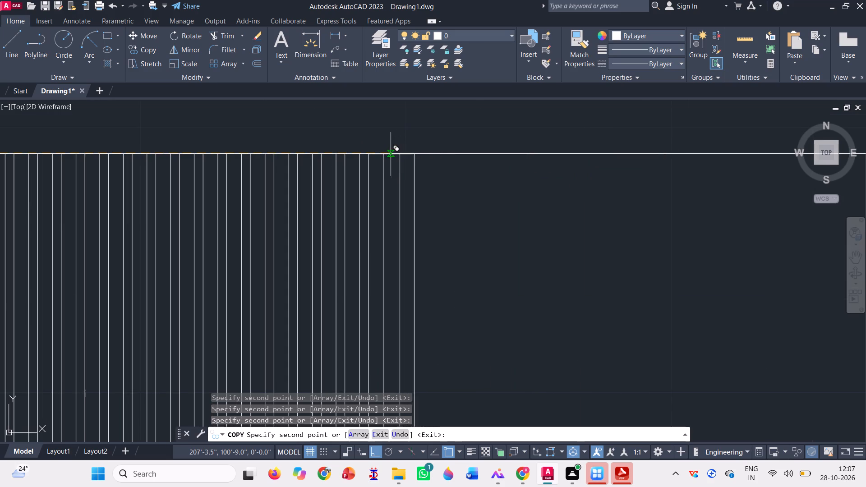
pyautogui.click(385, 154)
pyautogui.click(406, 155)
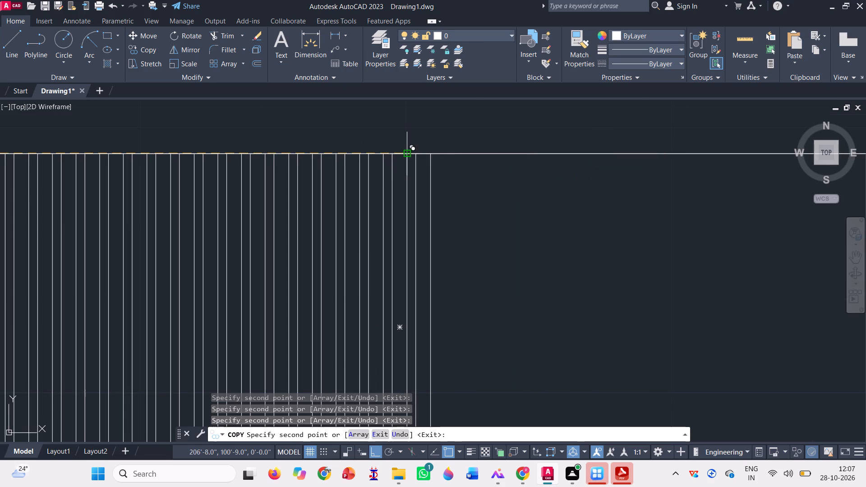
pyautogui.click(431, 153)
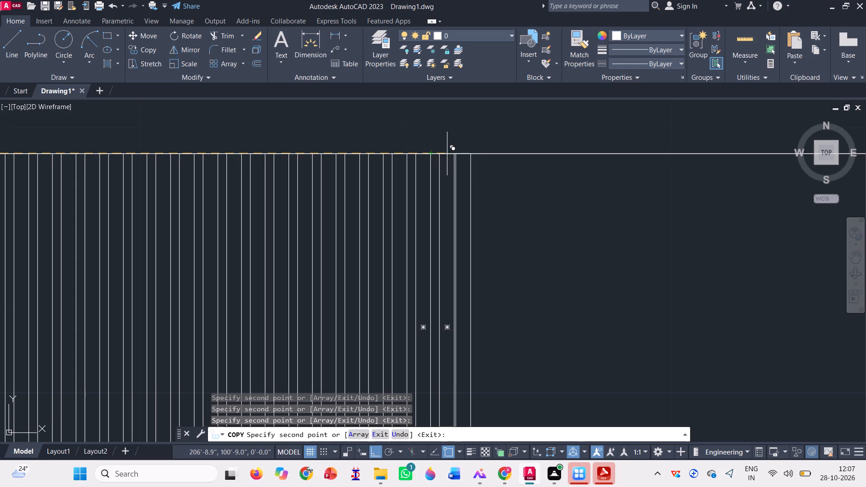
pyautogui.click(452, 152)
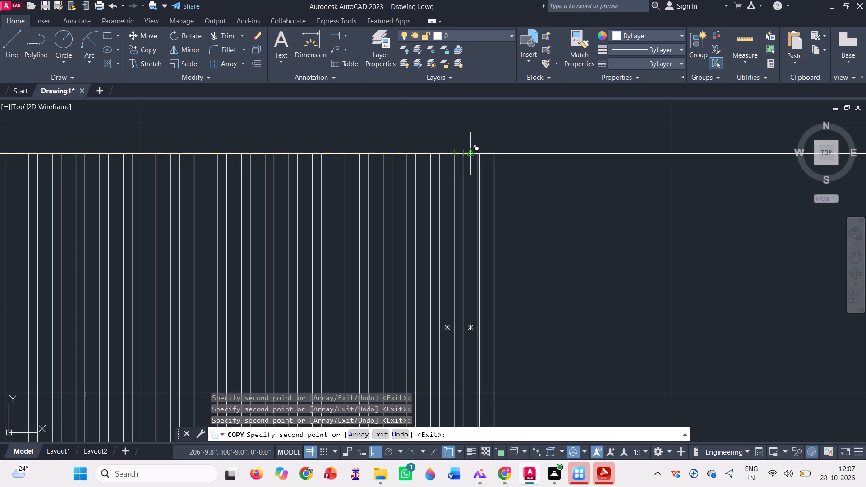
pyautogui.click(479, 153)
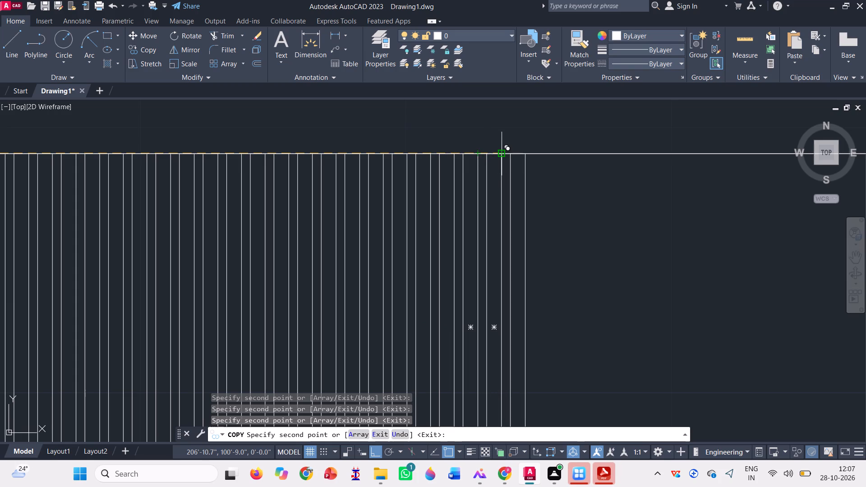
pyautogui.click(502, 152)
pyautogui.click(525, 157)
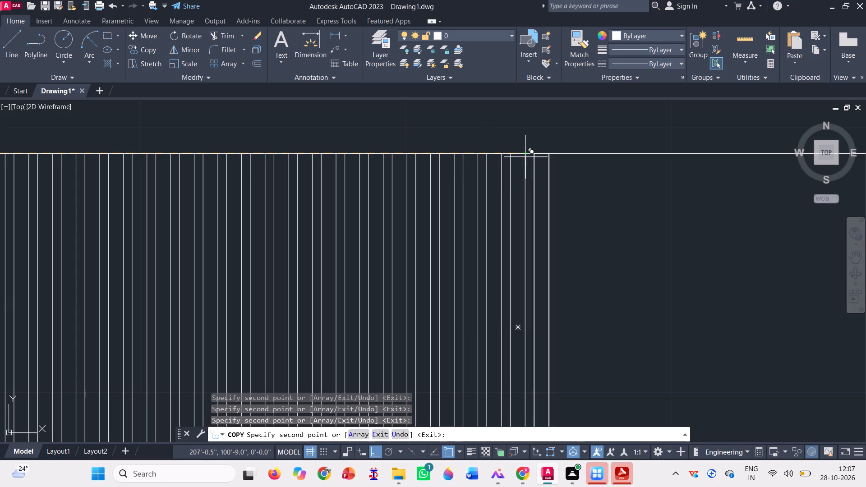
pyautogui.click(552, 153)
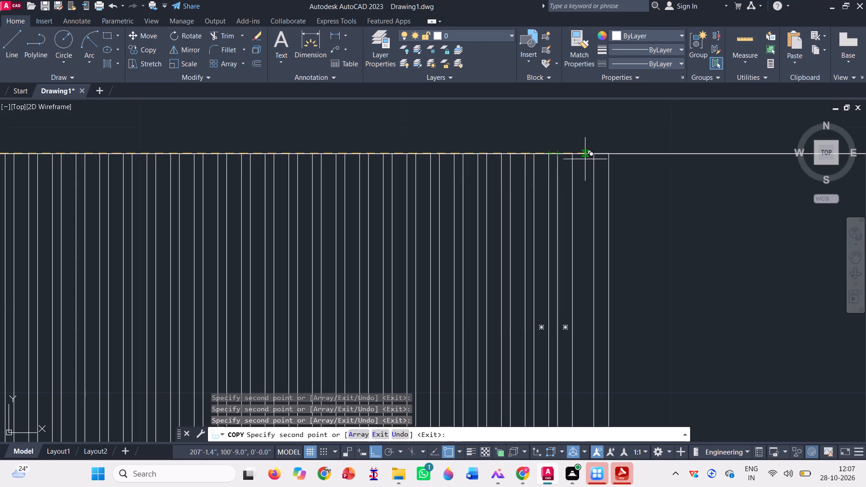
pyautogui.click(576, 154)
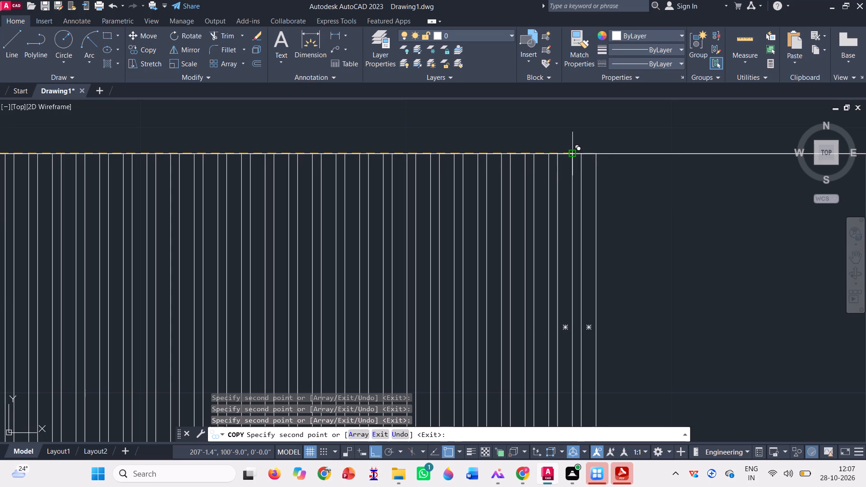
pyautogui.click(598, 151)
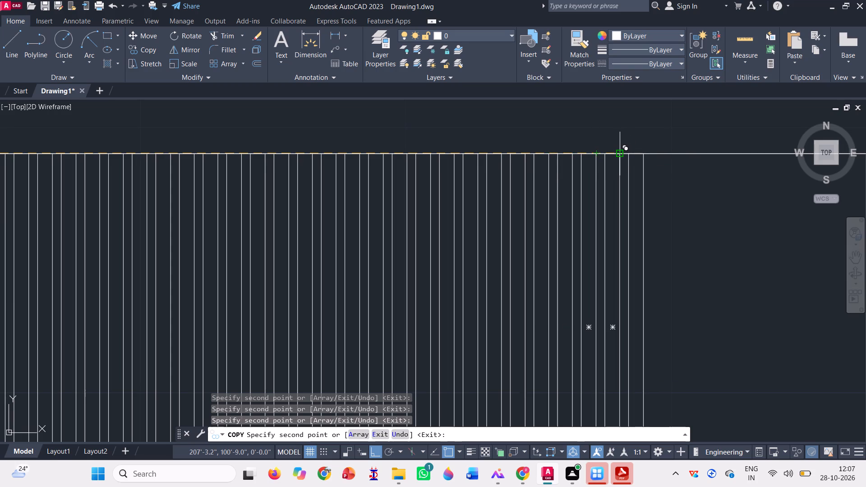
pyautogui.click(621, 152)
# Place four further strip copies along the frieze's top edge, each starting at the last strip's upper right corner.
pyautogui.scroll(-1, 384, 163)
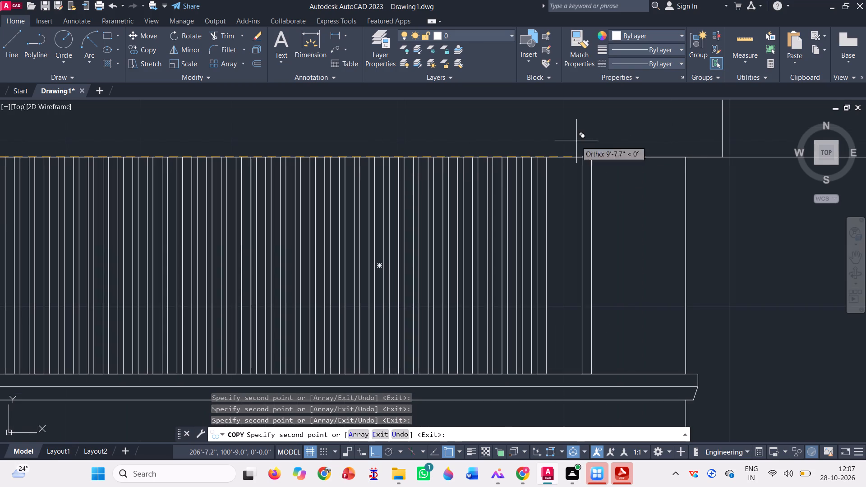
pyautogui.scroll(2, 671, 139)
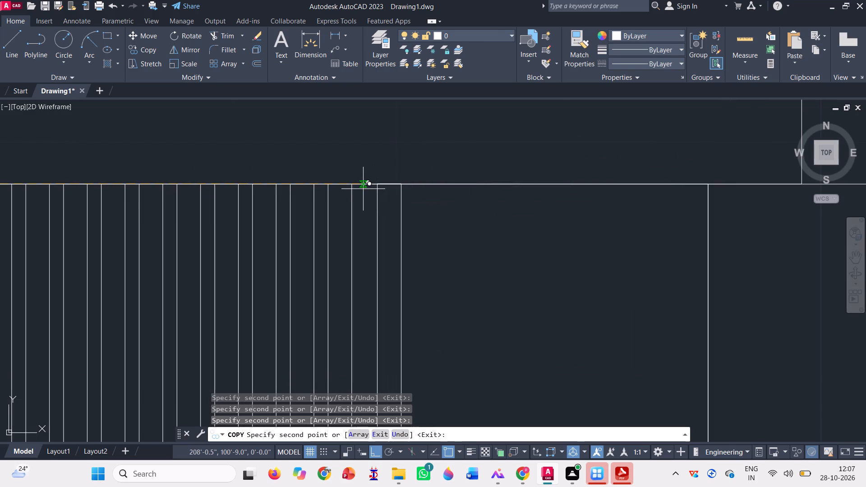
pyautogui.click(350, 182)
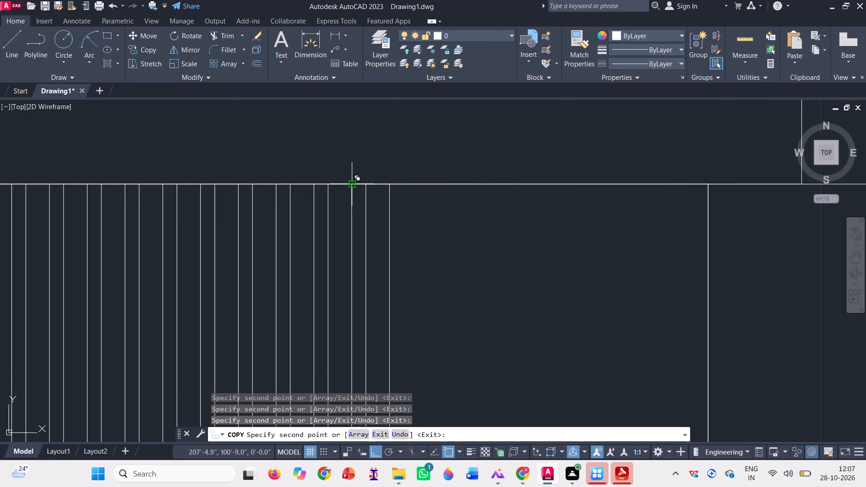
pyautogui.scroll(2, 398, 185)
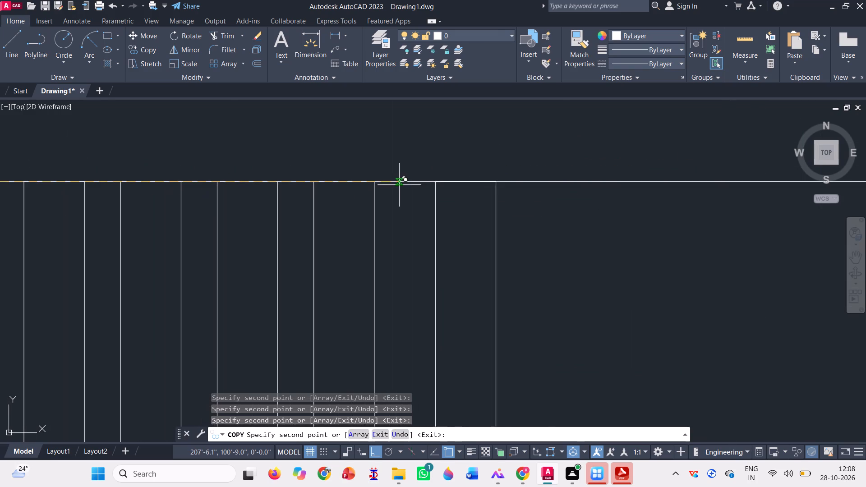
pyautogui.click(376, 183)
pyautogui.scroll(-1, 329, 165)
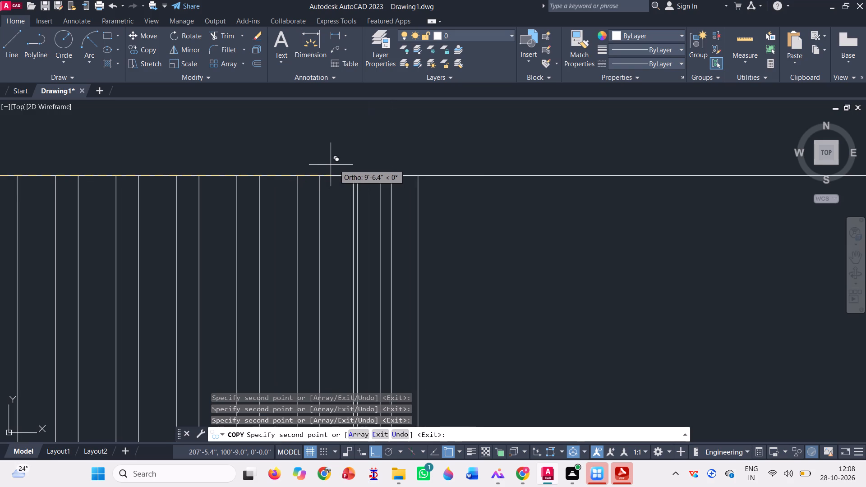
pyautogui.click(415, 173)
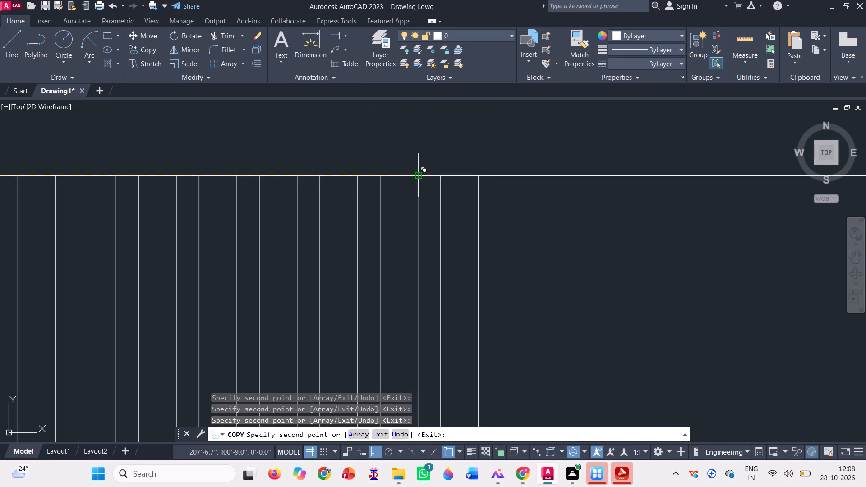
pyautogui.click(482, 178)
pyautogui.scroll(-2, 326, 175)
pyautogui.scroll(1, 470, 183)
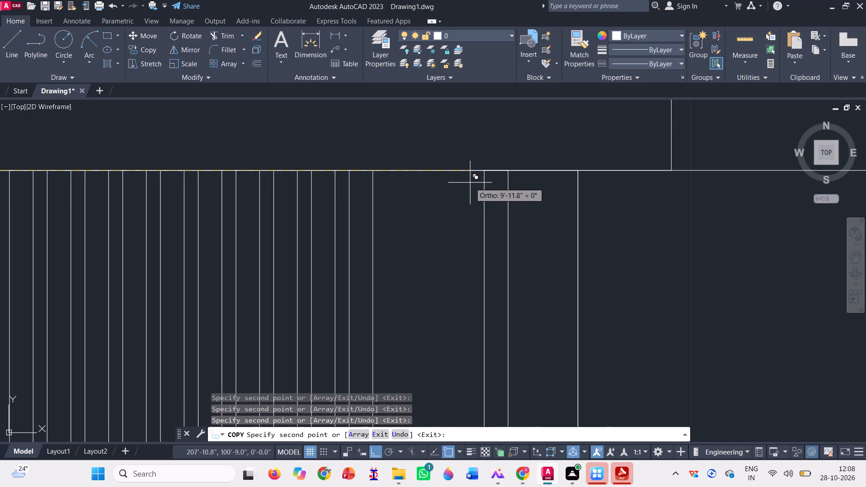
# Finish the strip row with five more copies along the frieze's top edge, each starting at the last strip's upper right corner.
pyautogui.click(374, 173)
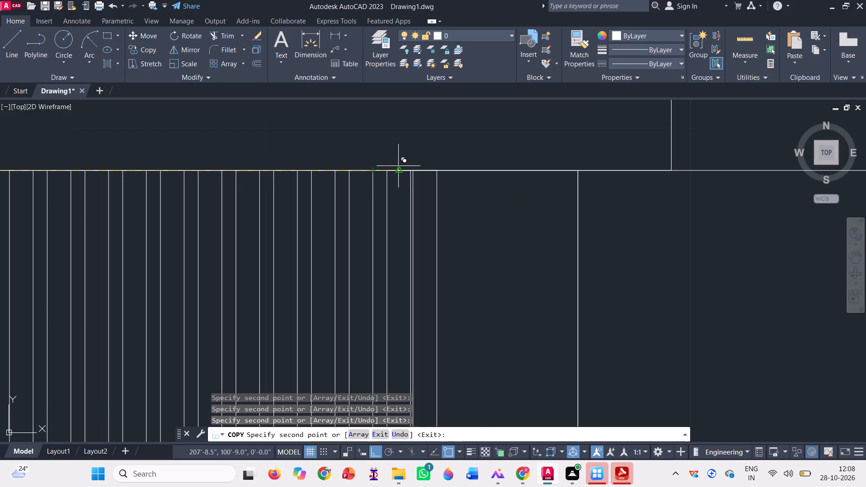
pyautogui.click(408, 169)
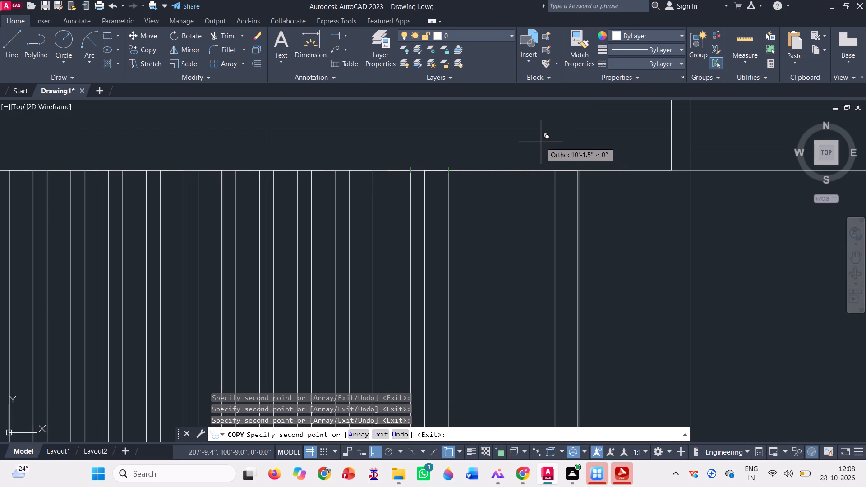
pyautogui.click(450, 170)
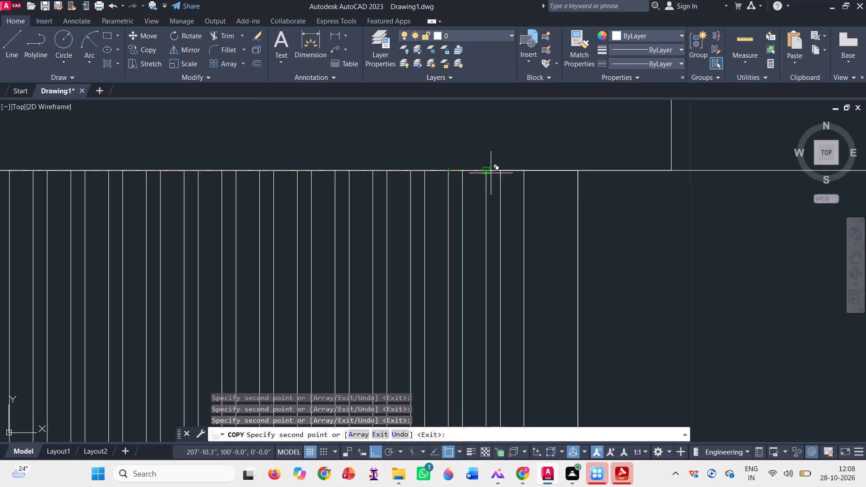
pyautogui.click(485, 171)
pyautogui.click(526, 172)
pyautogui.scroll(-4, 498, 186)
pyautogui.press('space')
pyautogui.scroll(-1, 553, 199)
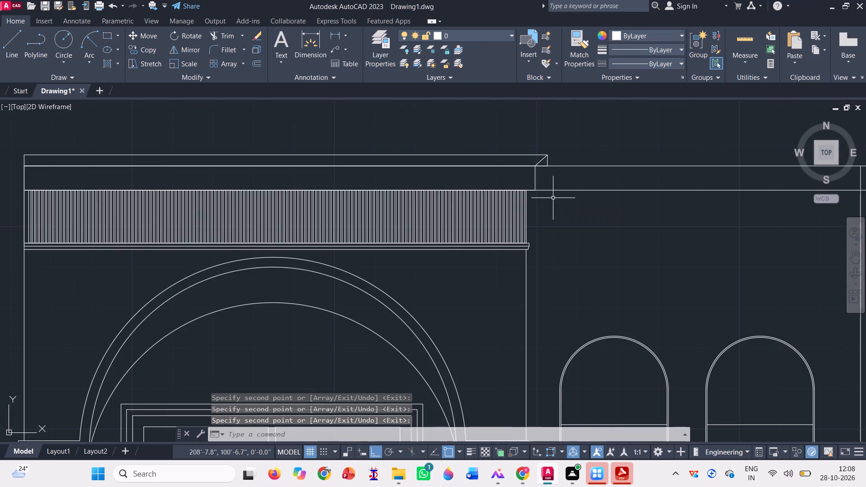
pyautogui.scroll(-1, 466, 192)
pyautogui.scroll(-1, 326, 193)
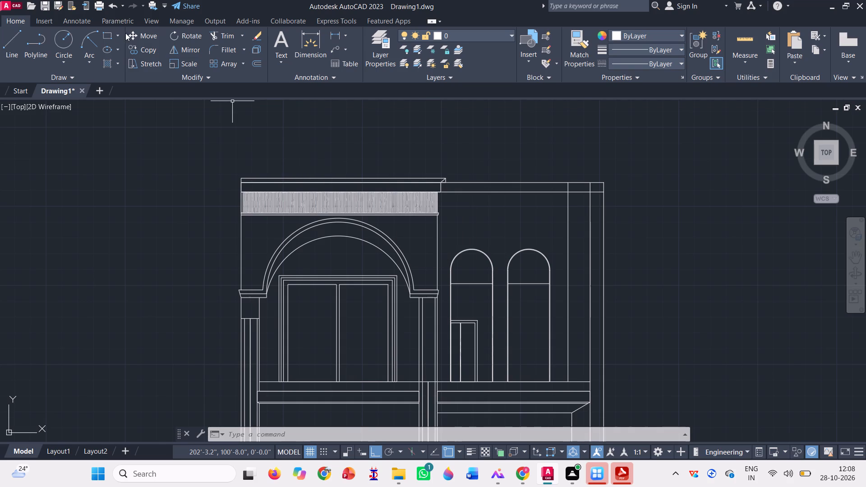
# Draw a long thin rectangle resting on the cornice's top edge and extending past it above the two small arched windows.
pyautogui.click(105, 37)
pyautogui.scroll(1, 345, 170)
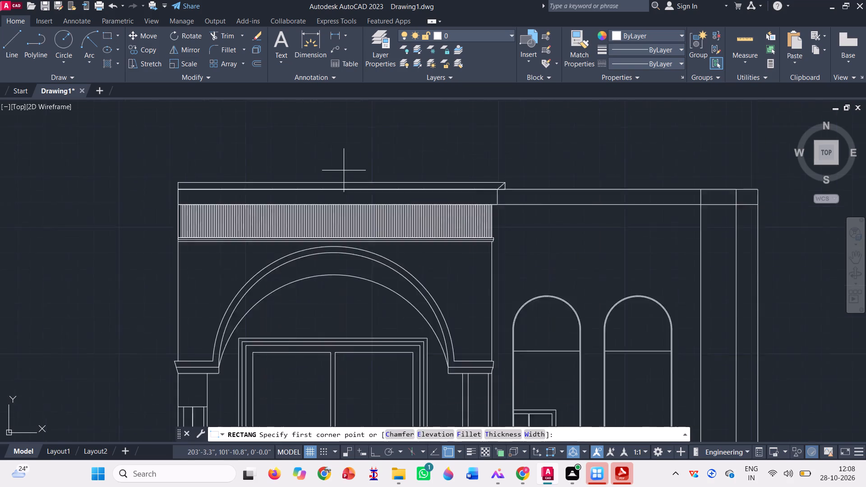
pyautogui.scroll(1, 344, 170)
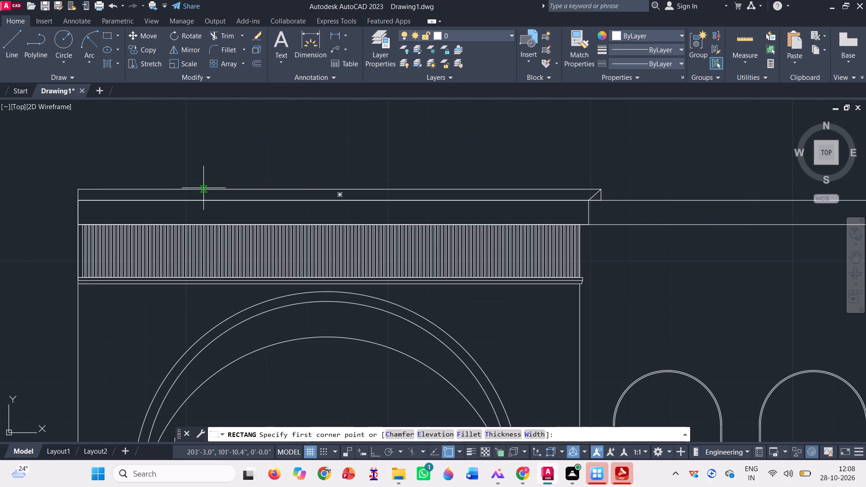
pyautogui.click(199, 188)
pyautogui.scroll(-1, 105, 210)
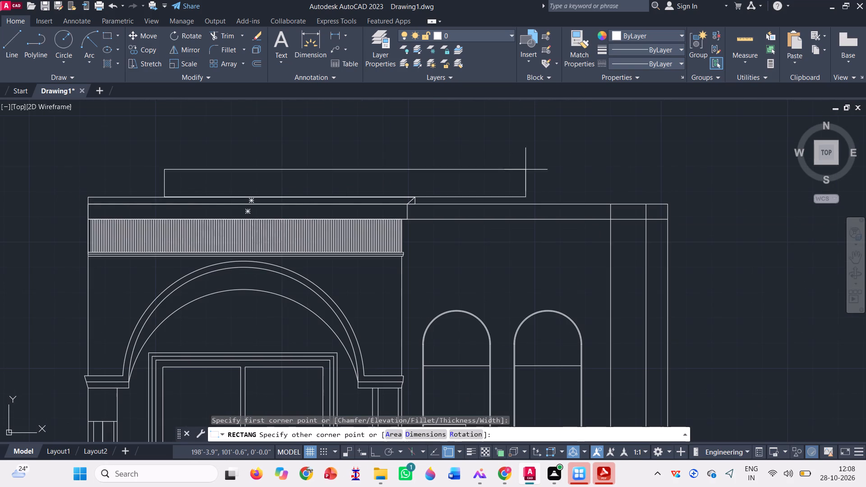
pyautogui.scroll(1, 634, 177)
pyautogui.scroll(-1, 627, 186)
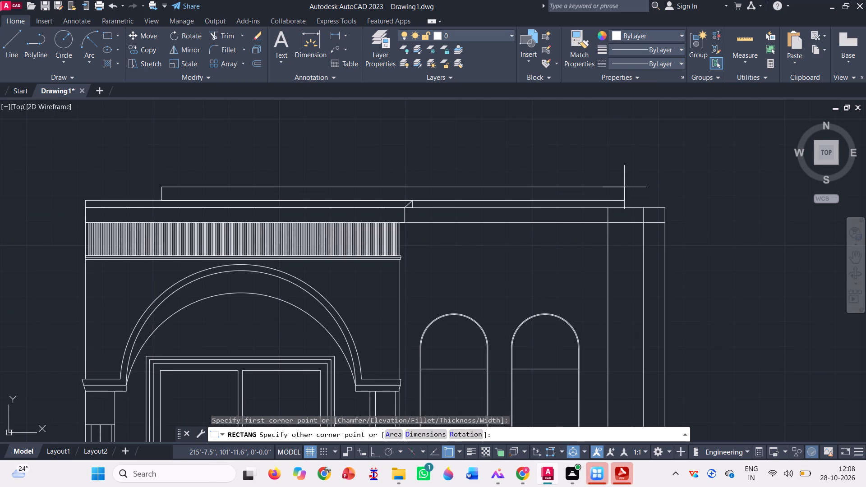
pyautogui.scroll(1, 602, 184)
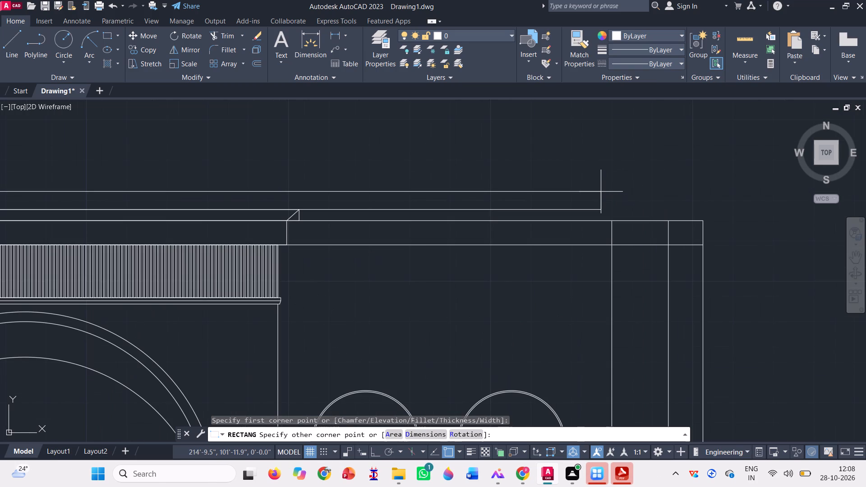
pyautogui.scroll(2, 570, 201)
pyautogui.click(570, 201)
pyautogui.scroll(-4, 427, 172)
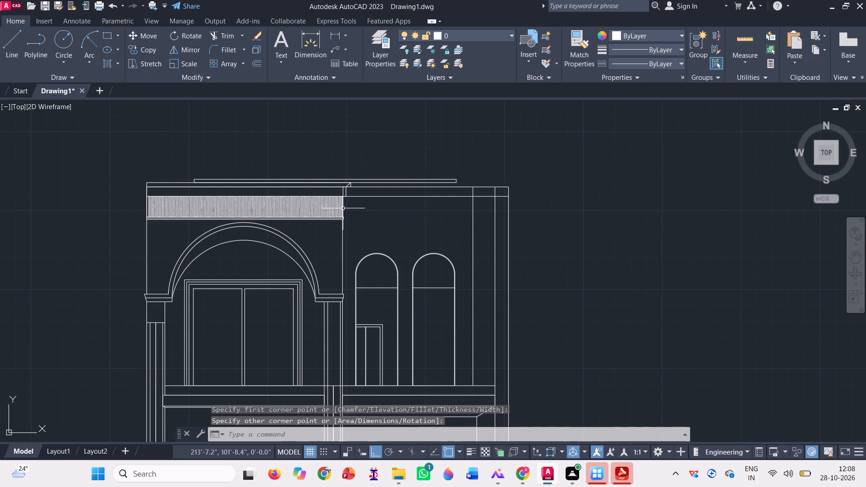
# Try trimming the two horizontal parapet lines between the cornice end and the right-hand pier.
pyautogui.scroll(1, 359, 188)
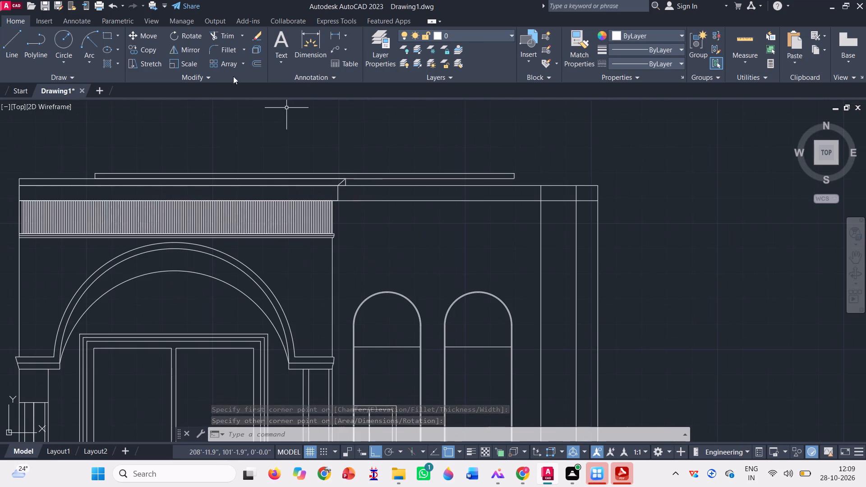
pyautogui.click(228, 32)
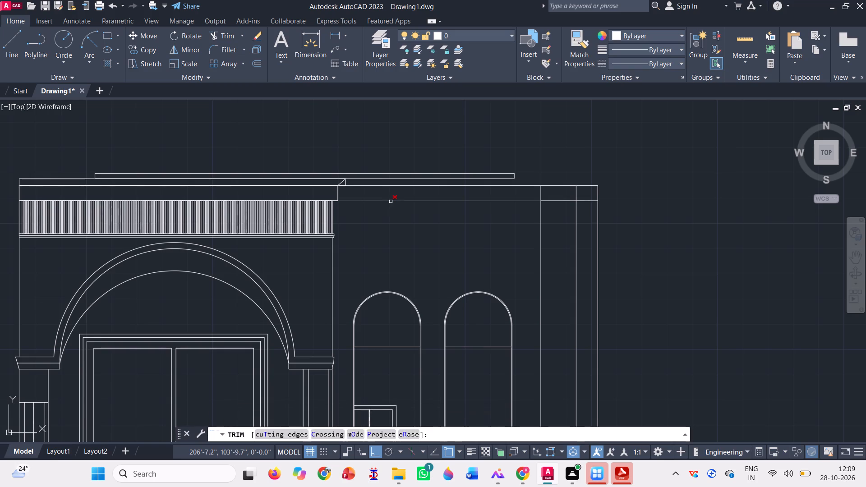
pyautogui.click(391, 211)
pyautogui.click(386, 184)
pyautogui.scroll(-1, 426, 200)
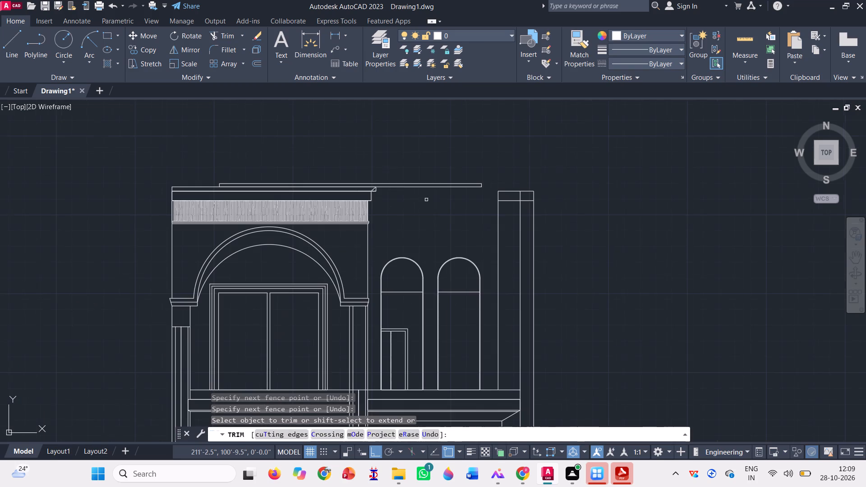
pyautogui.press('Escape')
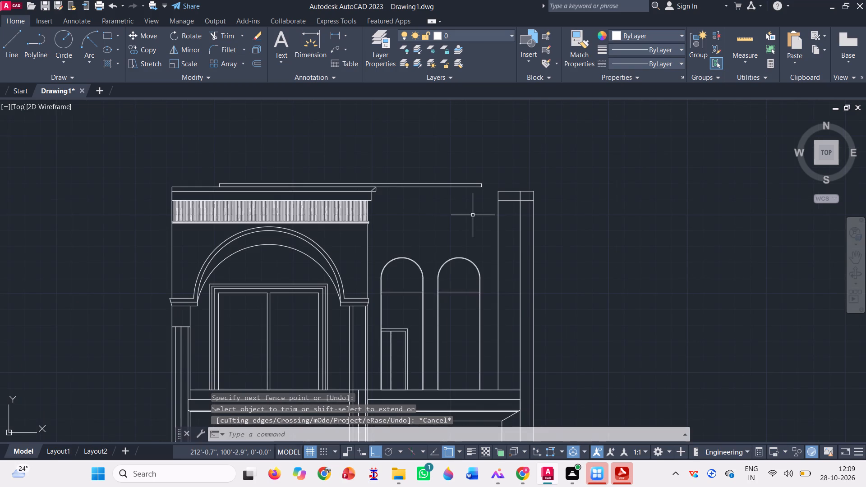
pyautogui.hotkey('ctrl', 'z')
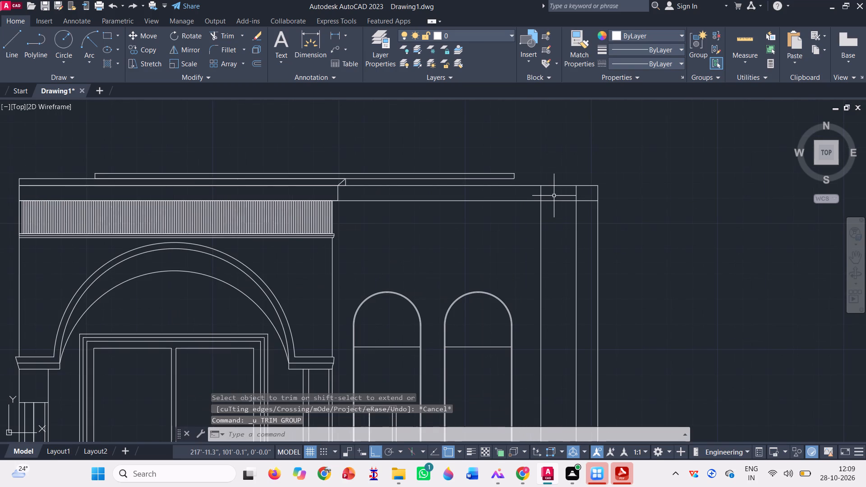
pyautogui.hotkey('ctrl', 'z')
# Draw a horizontal line above the two small arched windows, from the large arch block's right edge to the right-hand pier.
pyautogui.scroll(-4, 491, 218)
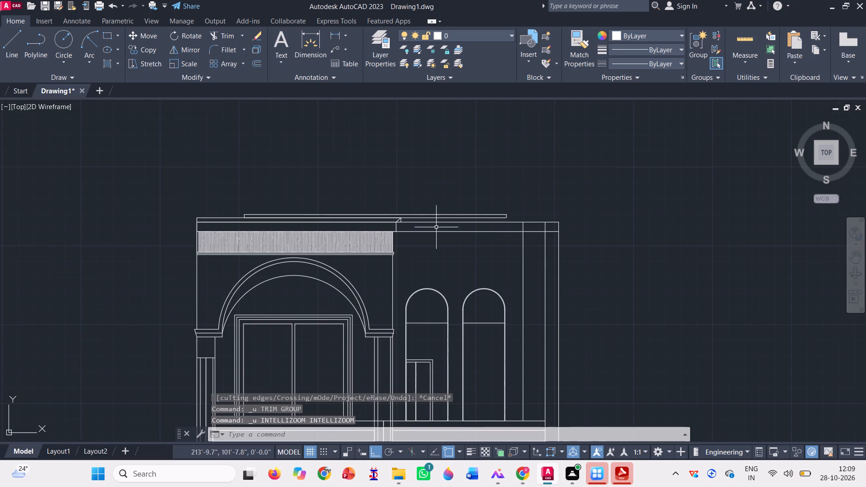
pyautogui.press('l')
pyautogui.press('Return')
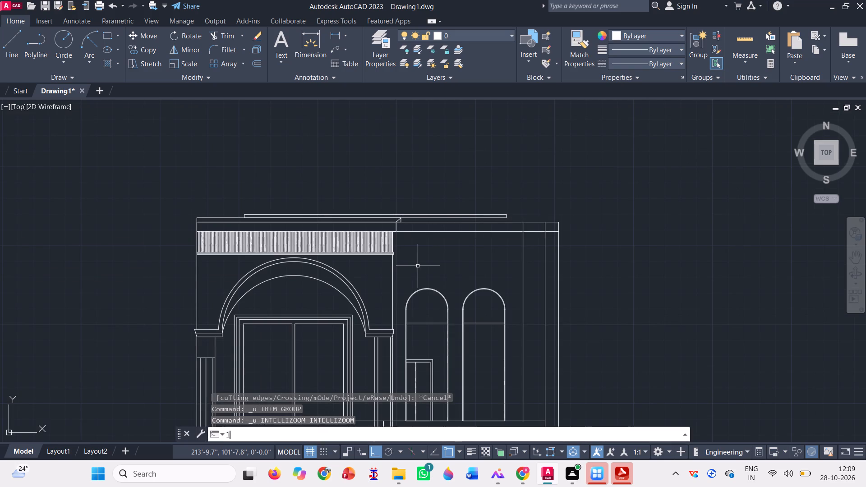
pyautogui.click(392, 269)
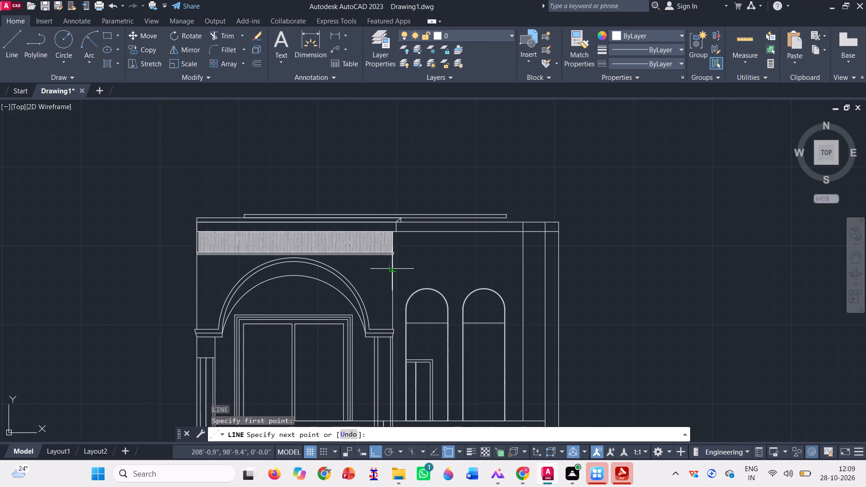
pyautogui.click(525, 267)
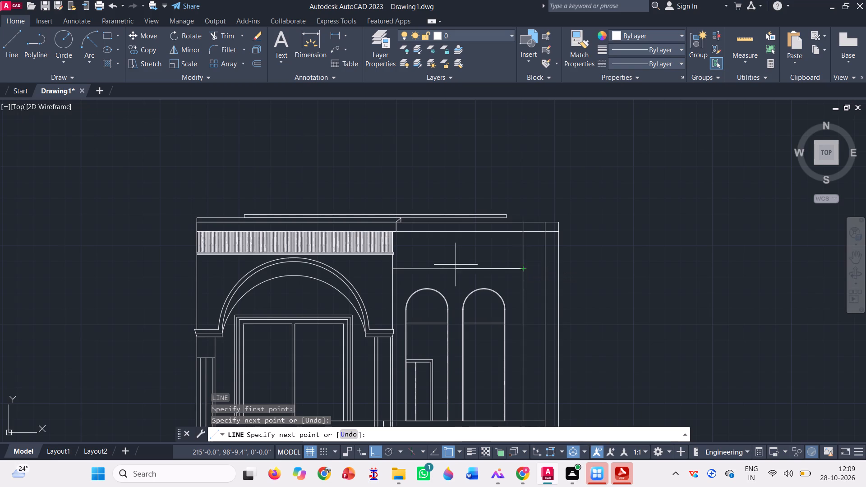
pyautogui.press('space')
# Trim away the two horizontal parapet lines between the cornice end and the right-hand pier.
pyautogui.click(219, 30)
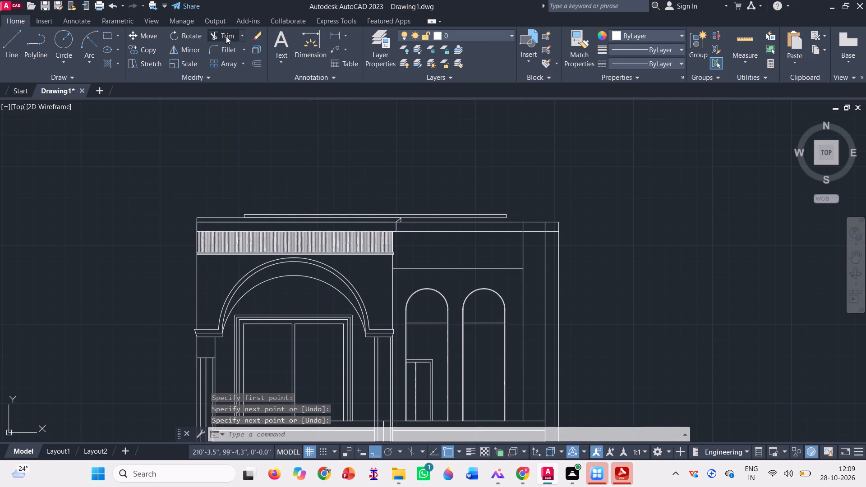
pyautogui.scroll(1, 466, 214)
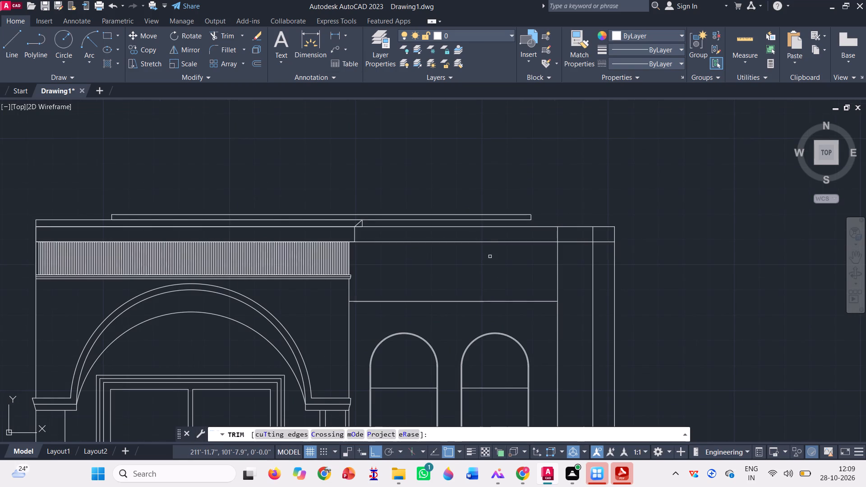
pyautogui.click(490, 257)
pyautogui.click(553, 216)
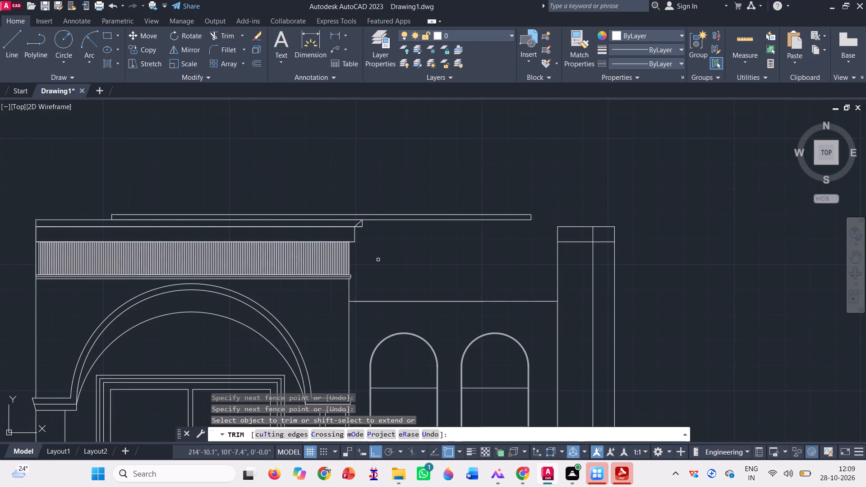
pyautogui.press('Escape')
# Copy the horizontal line above the arched windows a short distance upward to form a narrow band below the frieze level.
pyautogui.scroll(-1, 286, 242)
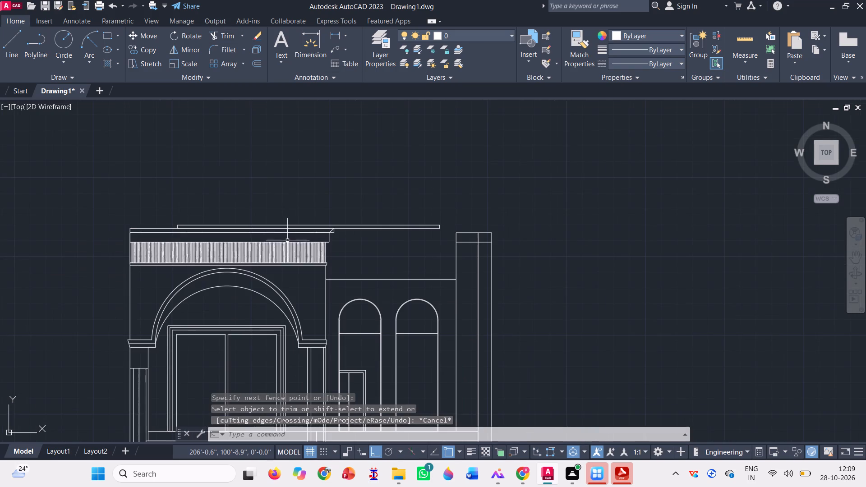
pyautogui.scroll(2, 355, 273)
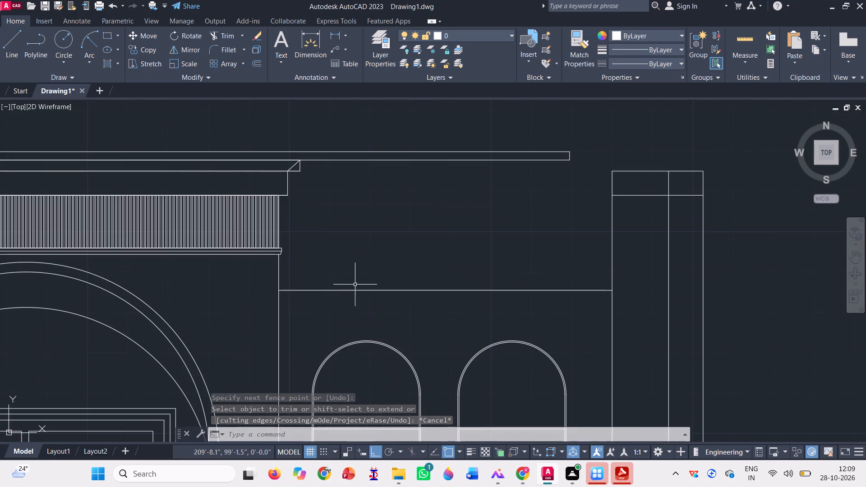
pyautogui.click(362, 296)
pyautogui.click(340, 271)
pyautogui.write('co')
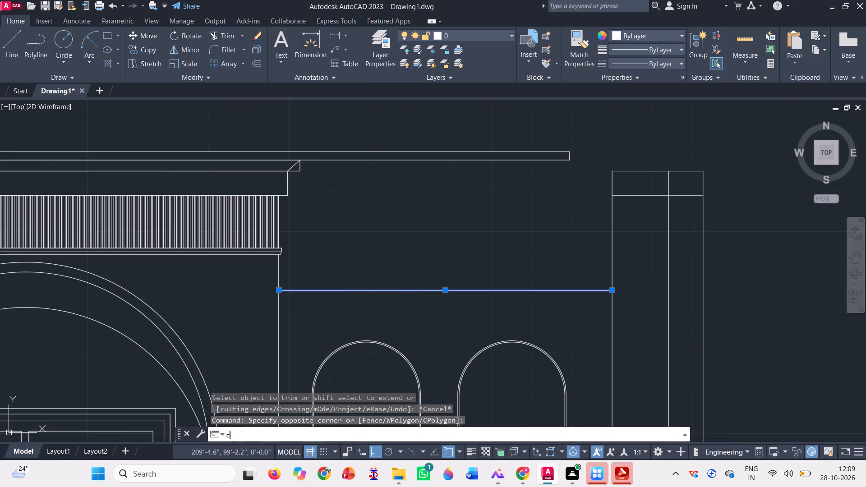
pyautogui.press('space')
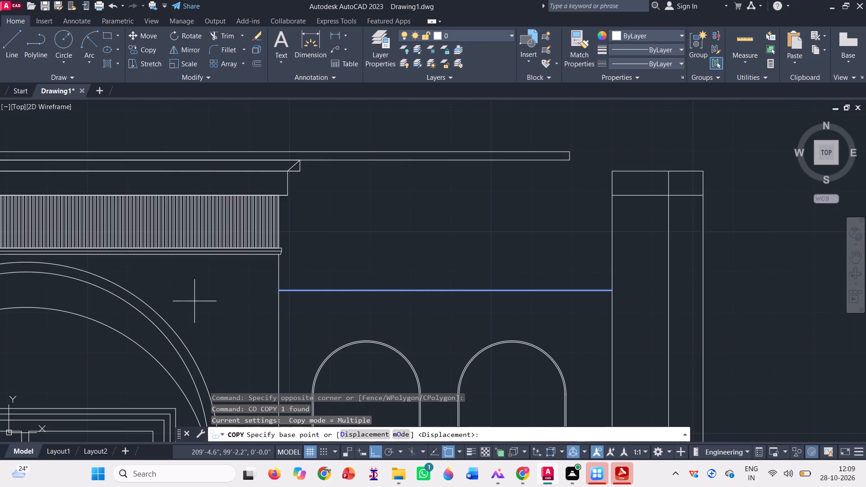
pyautogui.scroll(1, 283, 299)
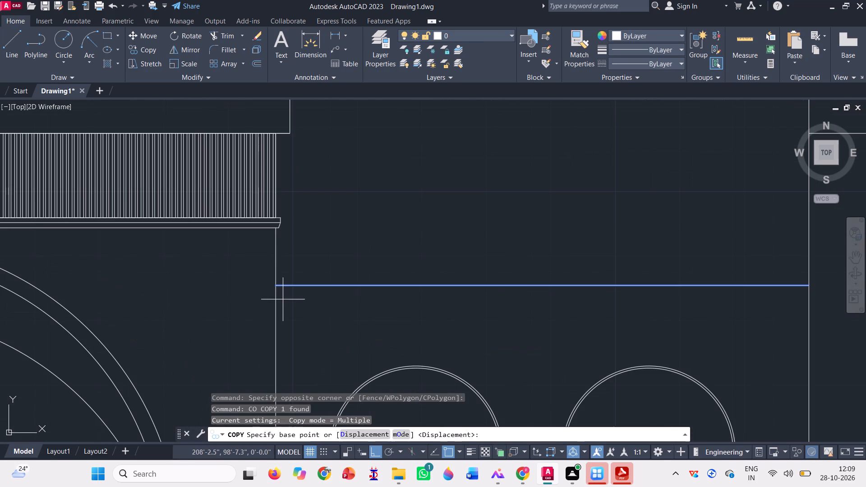
pyautogui.click(277, 286)
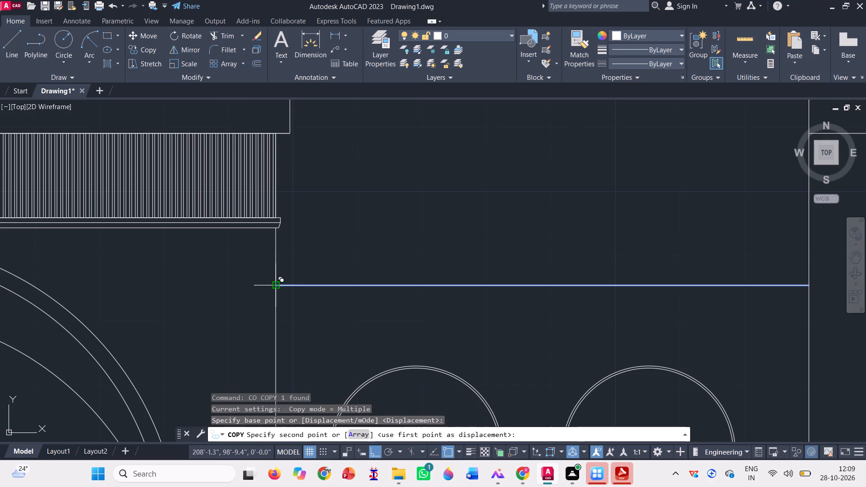
pyautogui.click(276, 248)
pyautogui.scroll(-2, 269, 307)
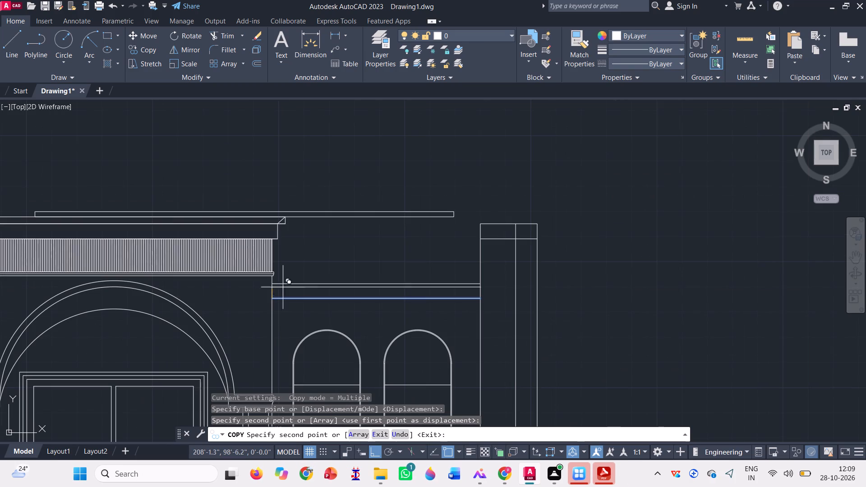
pyautogui.press('space')
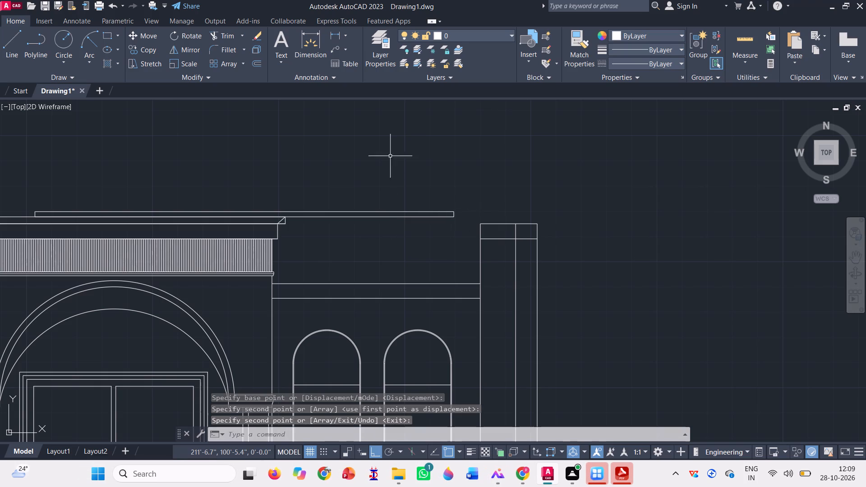
# Draw a sloping line from the roof slab's lower-right corner down to the left edge of the right-hand pier.
pyautogui.click(16, 45)
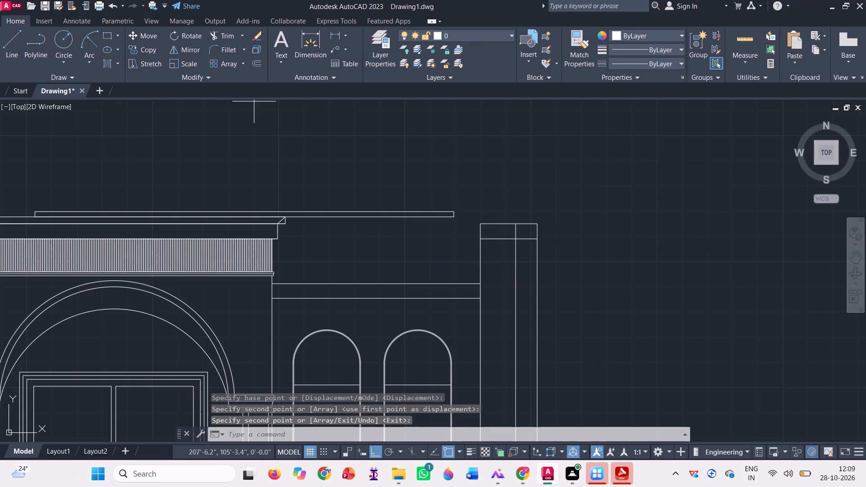
pyautogui.scroll(2, 442, 215)
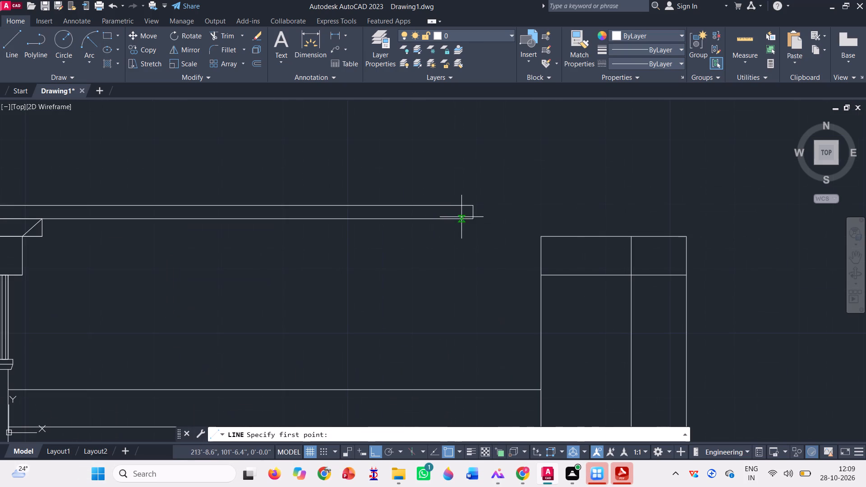
pyautogui.click(473, 218)
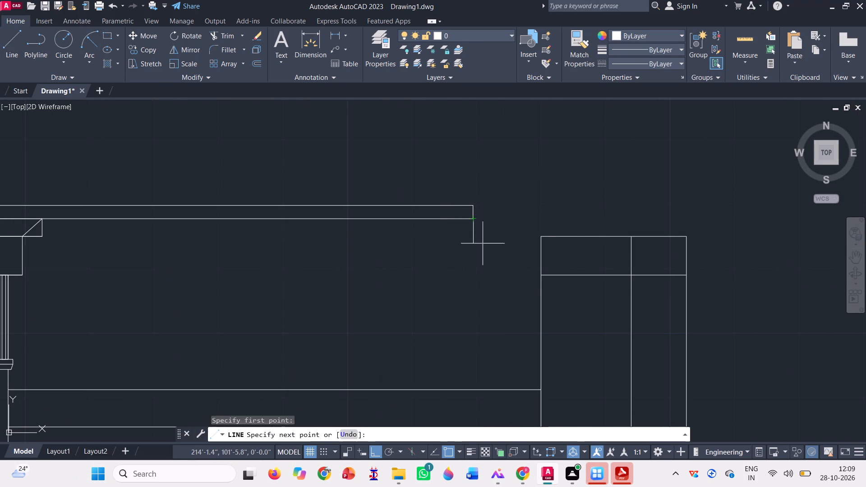
pyautogui.press('F8')
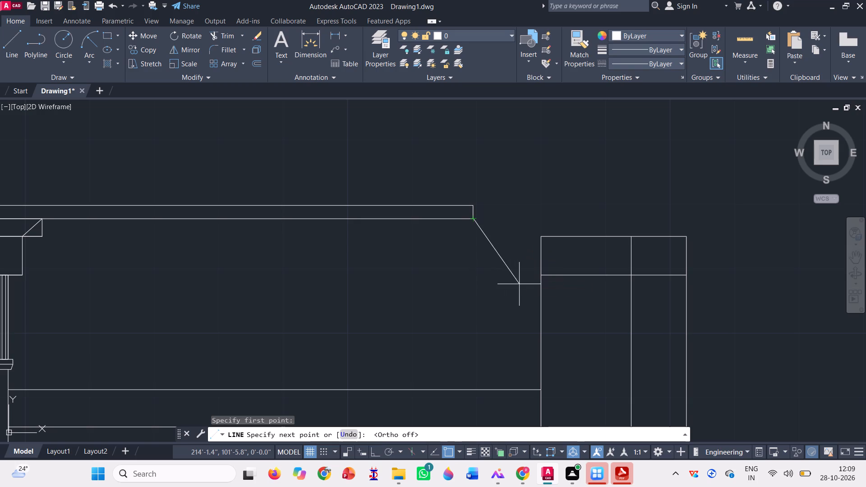
pyautogui.click(539, 307)
pyautogui.scroll(-2, 548, 249)
pyautogui.press('space')
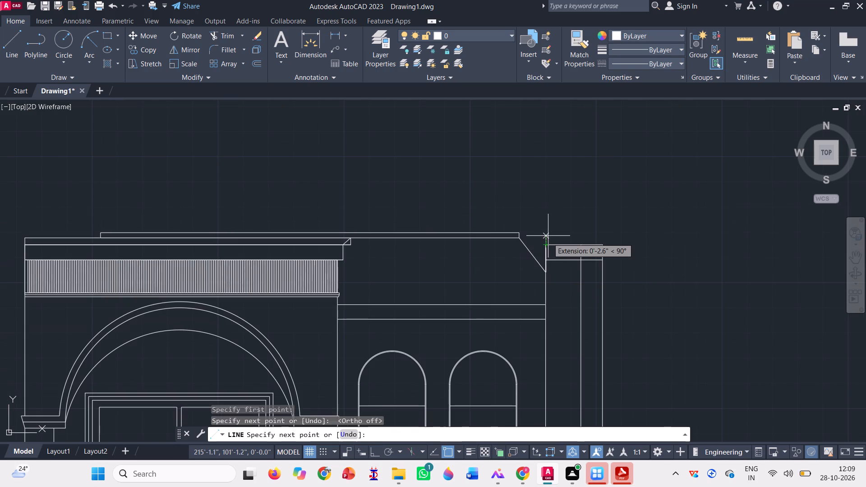
# Trim away the short vertical and horizontal line stubs outside the diagonal at the cornice's right end.
pyautogui.scroll(-1, 521, 226)
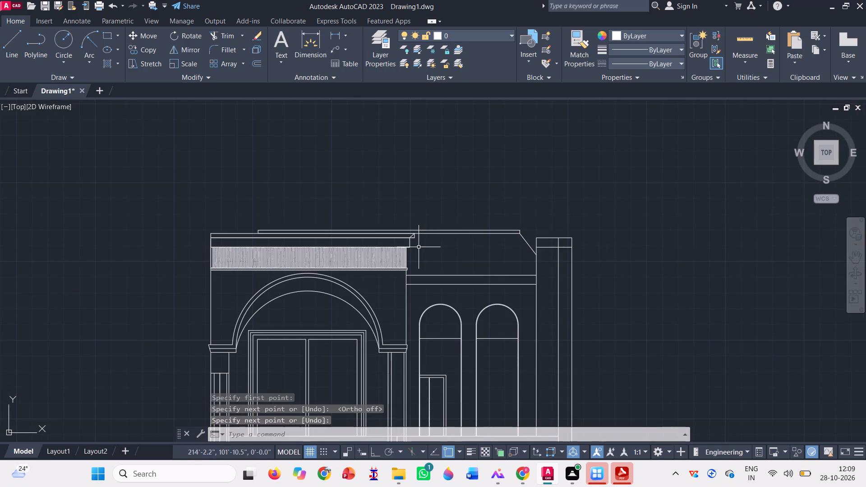
pyautogui.scroll(1, 428, 233)
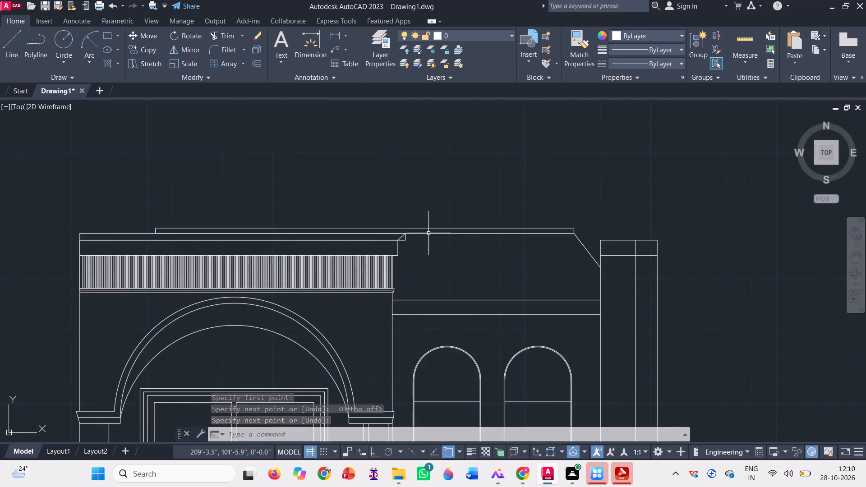
pyautogui.click(214, 36)
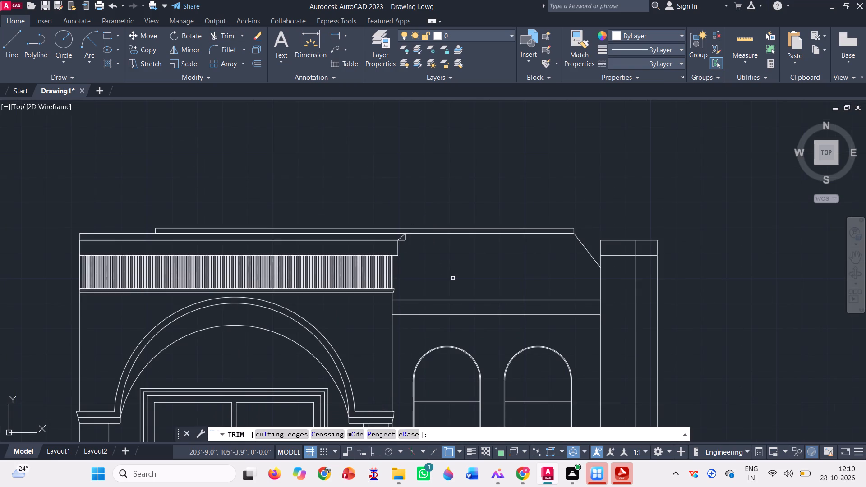
pyautogui.scroll(4, 405, 246)
pyautogui.click(406, 193)
pyautogui.click(380, 200)
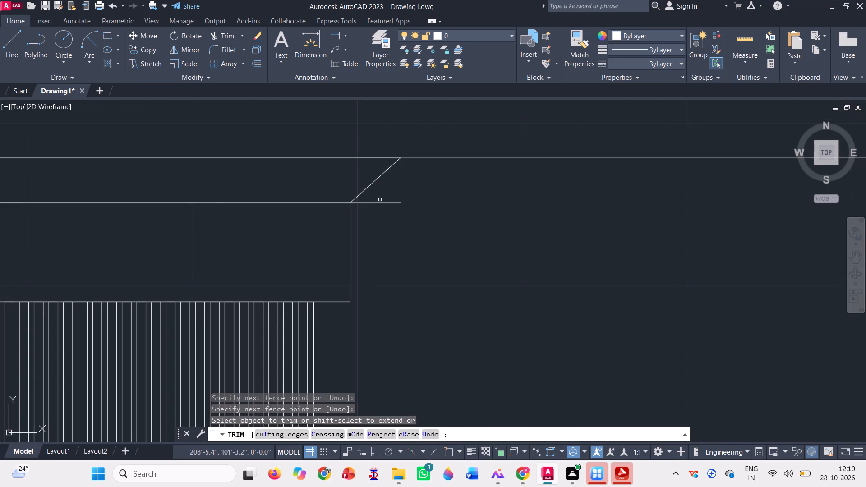
pyautogui.click(380, 200)
pyautogui.click(383, 216)
pyautogui.click(383, 198)
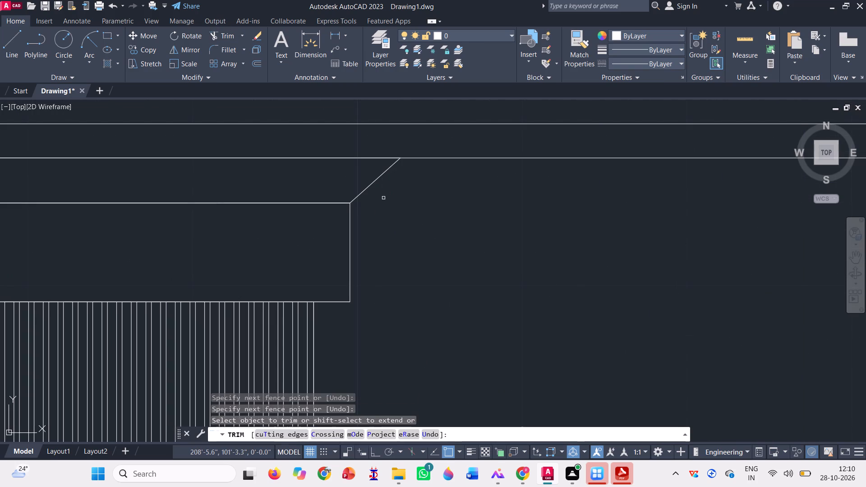
pyautogui.scroll(-3, 383, 198)
pyautogui.press('Escape')
pyautogui.scroll(-2, 346, 158)
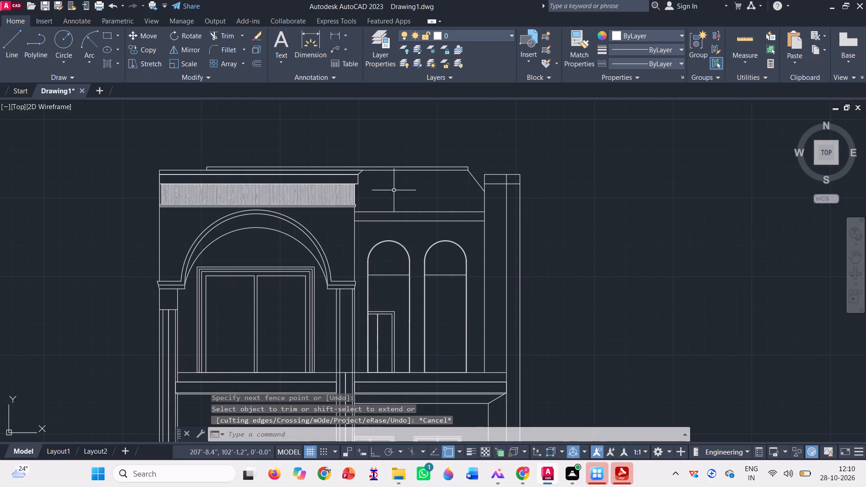
# Copy the complete elevation twice in a horizontal row to the right, with Ortho on.
pyautogui.scroll(-3, 395, 190)
pyautogui.scroll(1, 383, 242)
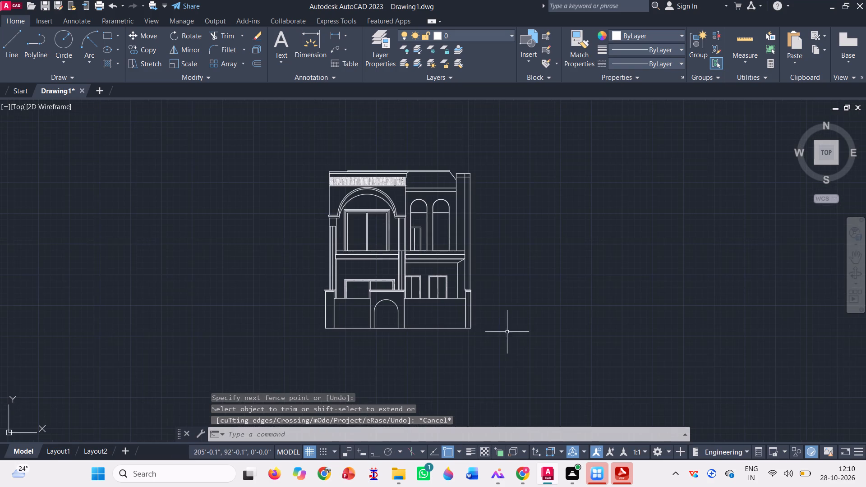
pyautogui.click(513, 343)
pyautogui.click(249, 152)
pyautogui.write('co')
pyautogui.press('space')
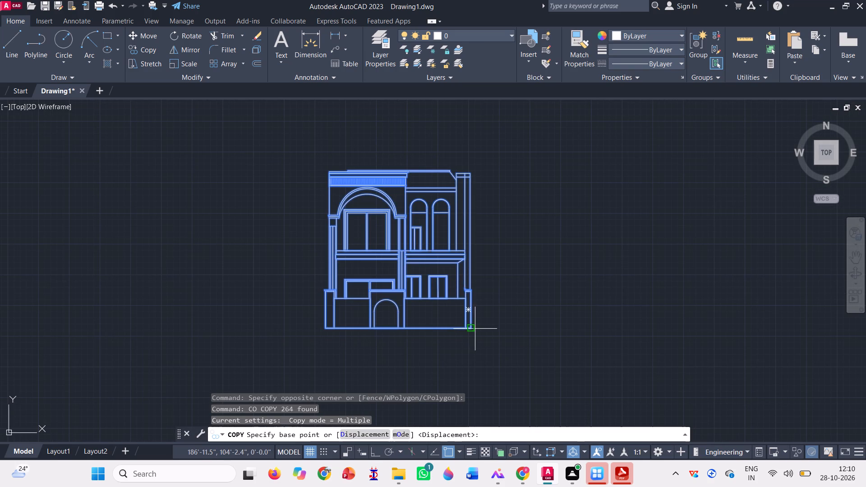
pyautogui.click(469, 329)
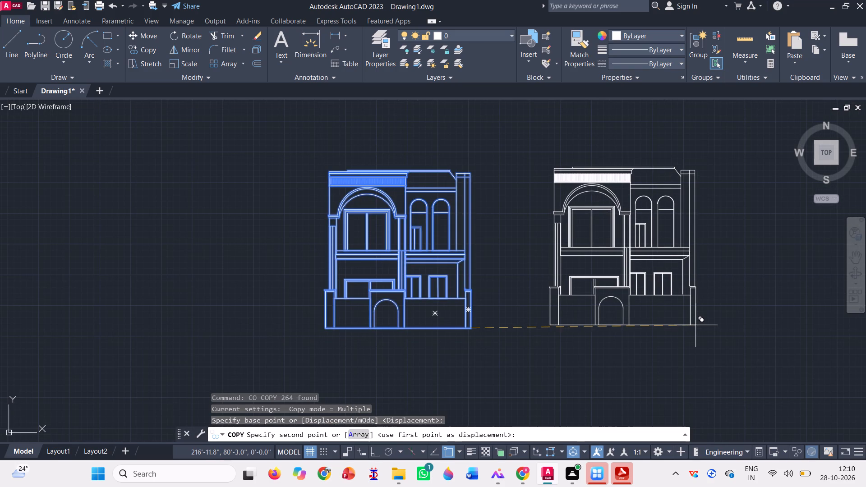
pyautogui.press('F8')
pyautogui.click(696, 325)
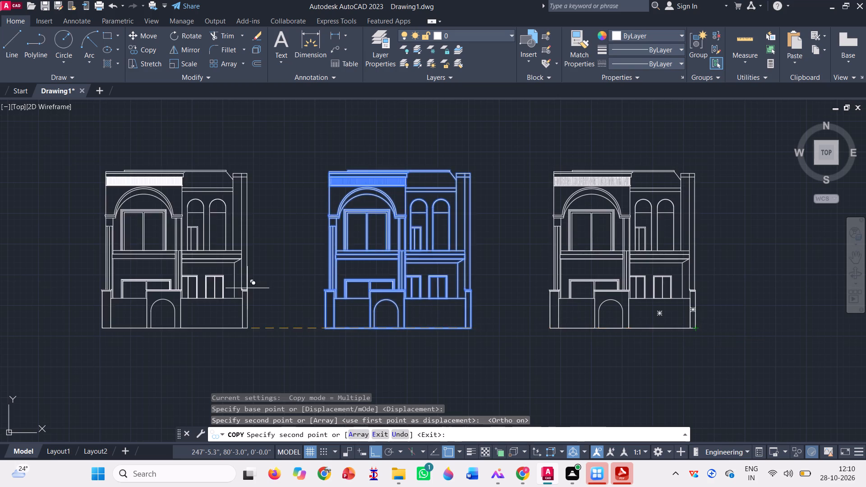
pyautogui.scroll(-1, 247, 288)
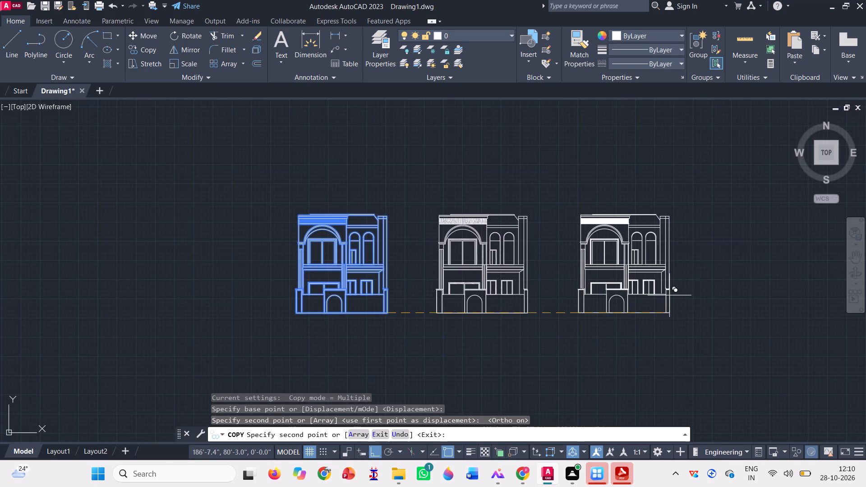
pyautogui.click(669, 295)
pyautogui.press('Escape')
# Change the colour of the rightmost elevation copy to black (0,0,0).
pyautogui.click(715, 332)
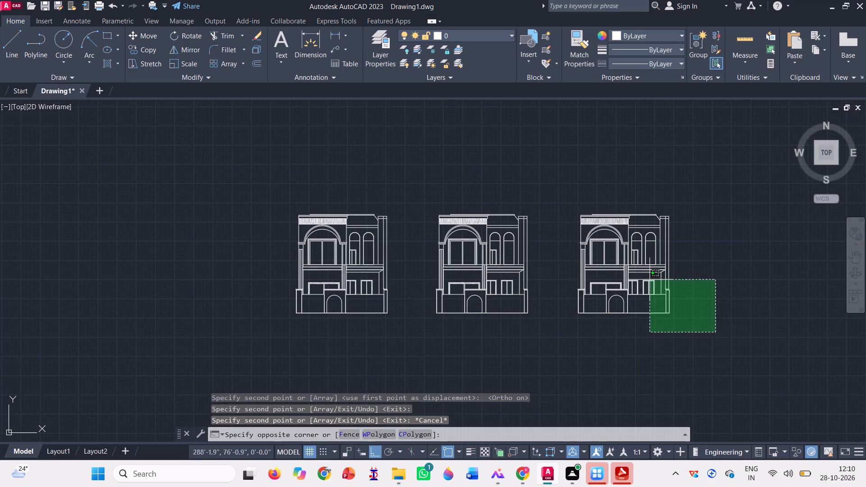
pyautogui.click(564, 203)
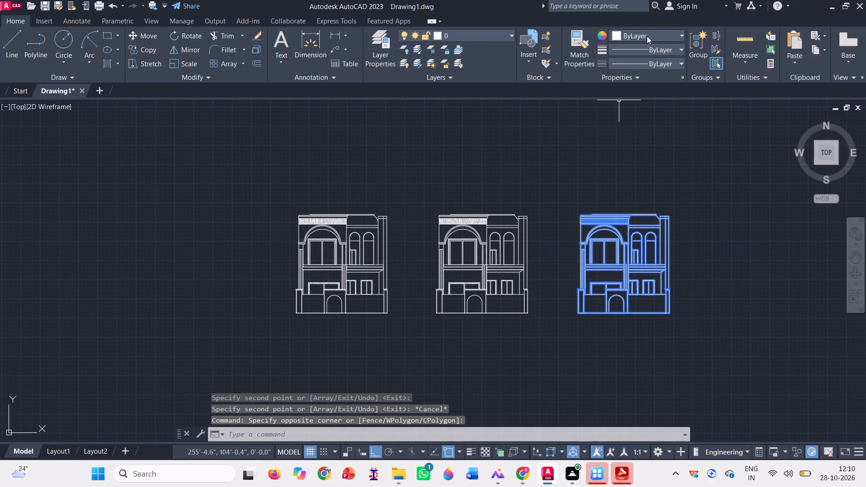
pyautogui.click(647, 36)
pyautogui.click(615, 71)
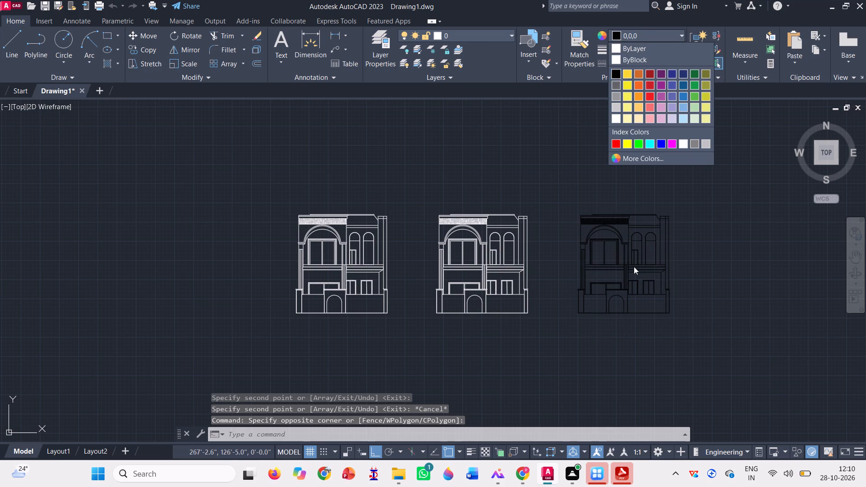
pyautogui.press('space')
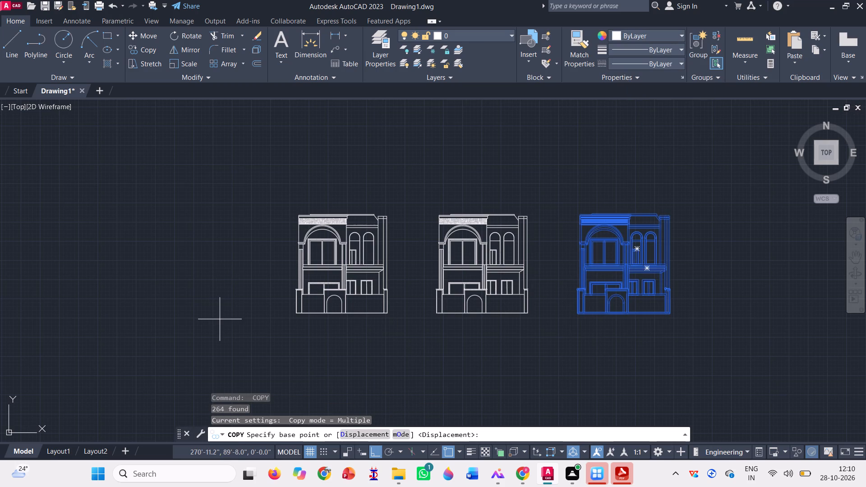
pyautogui.press('Escape')
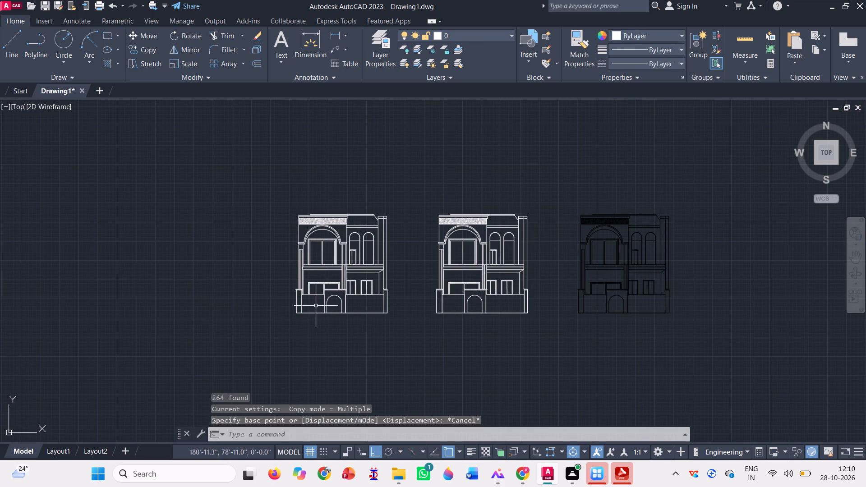
# Fill the outer band of the large arch on the leftmost elevation with a SOLID hatch in the current colour.
pyautogui.scroll(2, 342, 271)
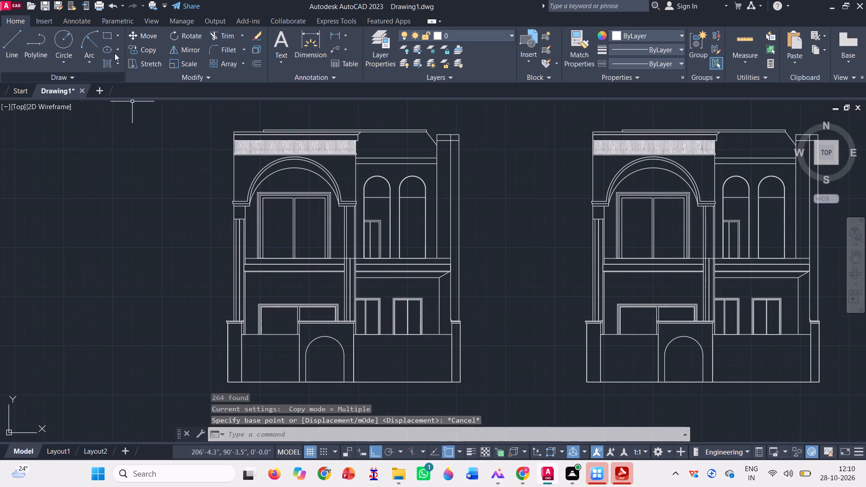
pyautogui.click(115, 64)
pyautogui.click(118, 103)
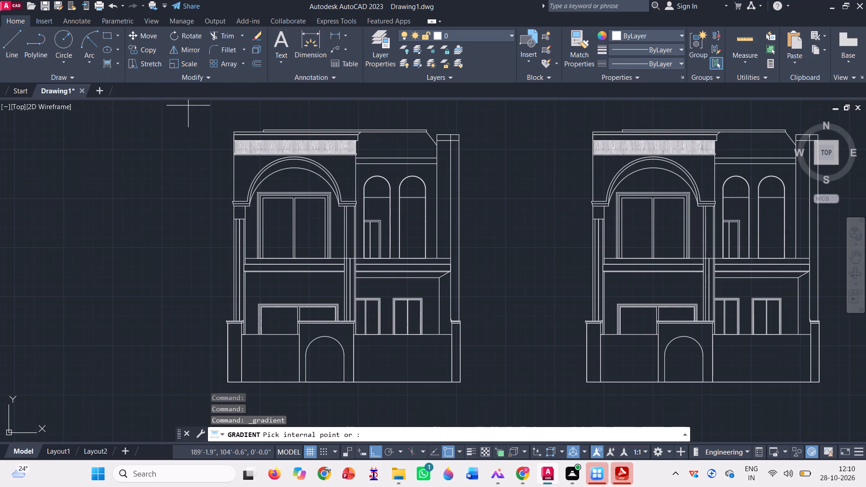
pyautogui.scroll(9, 120, 44)
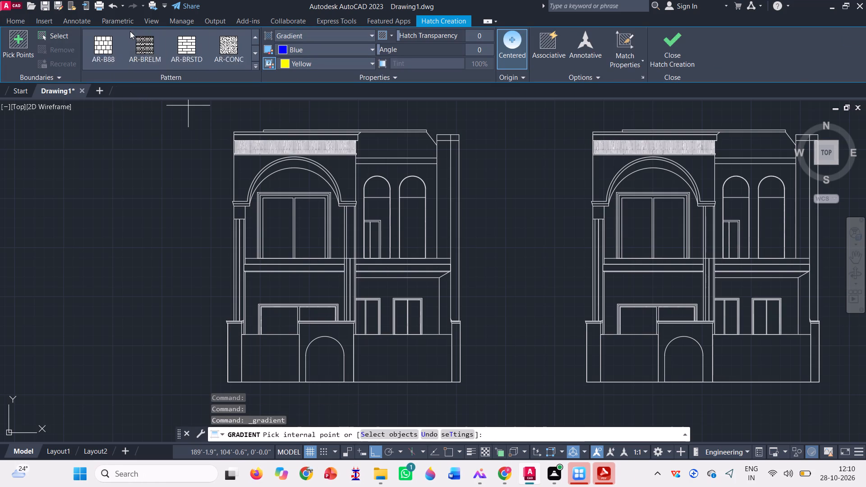
pyautogui.scroll(5, 130, 31)
pyautogui.click(106, 38)
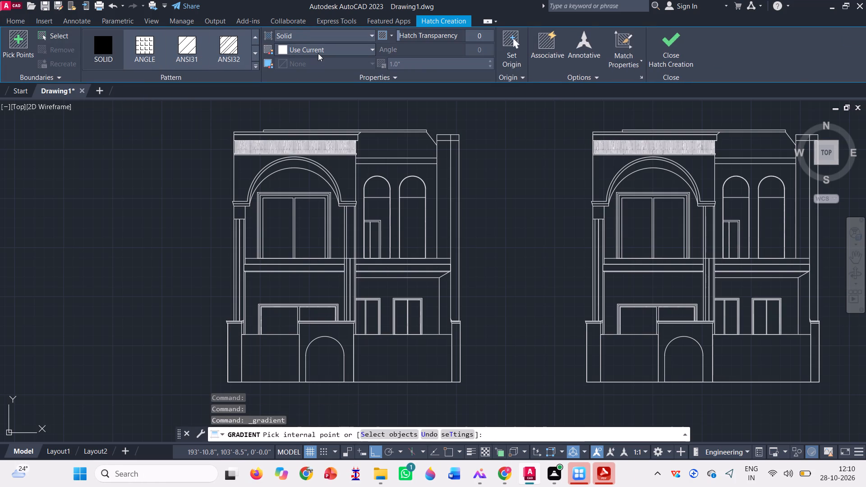
pyautogui.click(318, 53)
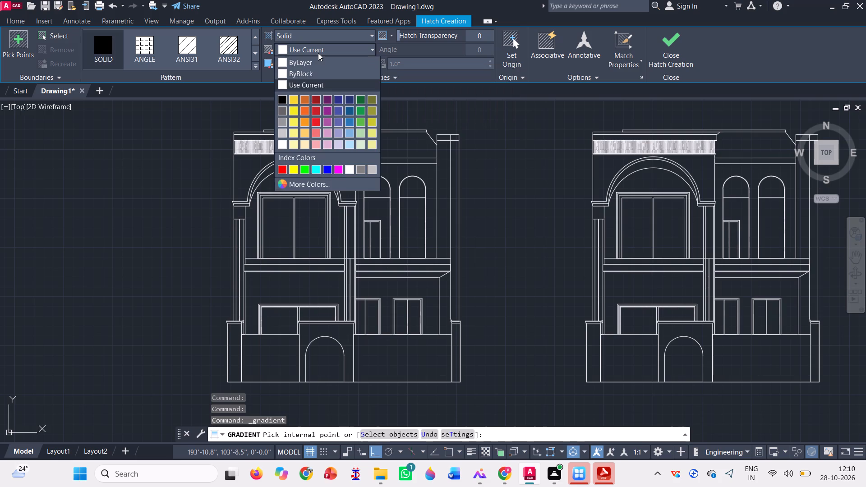
pyautogui.click(285, 48)
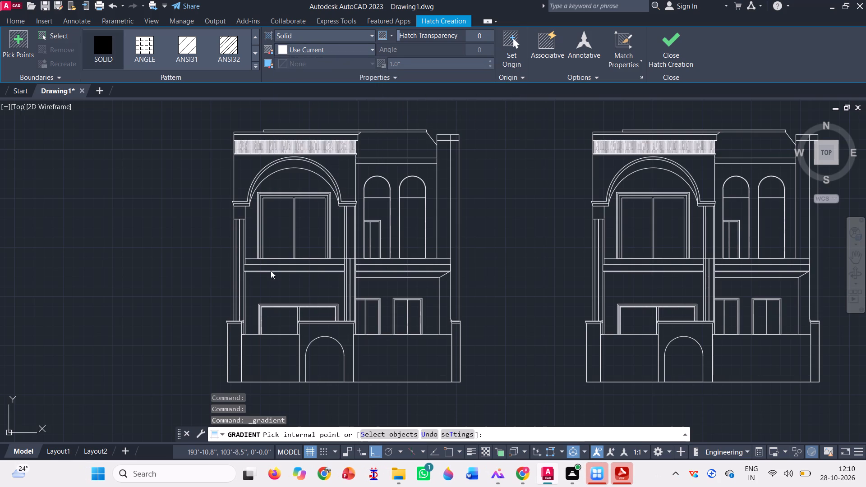
pyautogui.scroll(3, 258, 179)
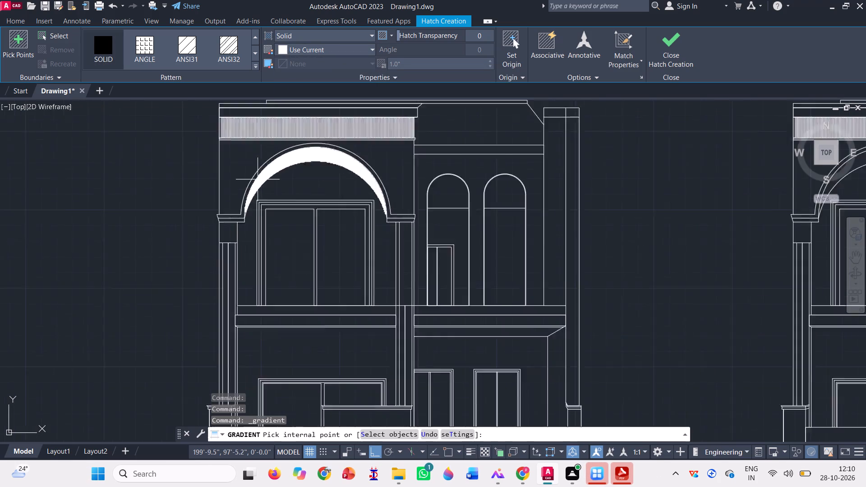
pyautogui.scroll(2, 233, 193)
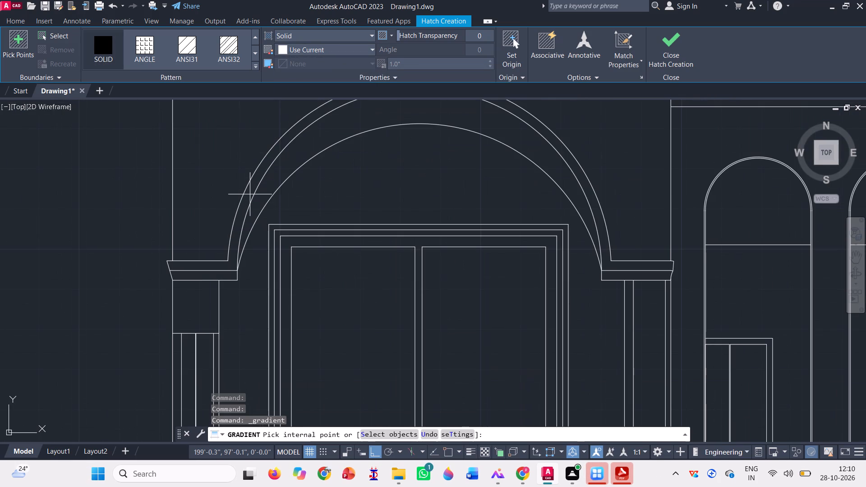
pyautogui.scroll(1, 250, 194)
pyautogui.click(250, 194)
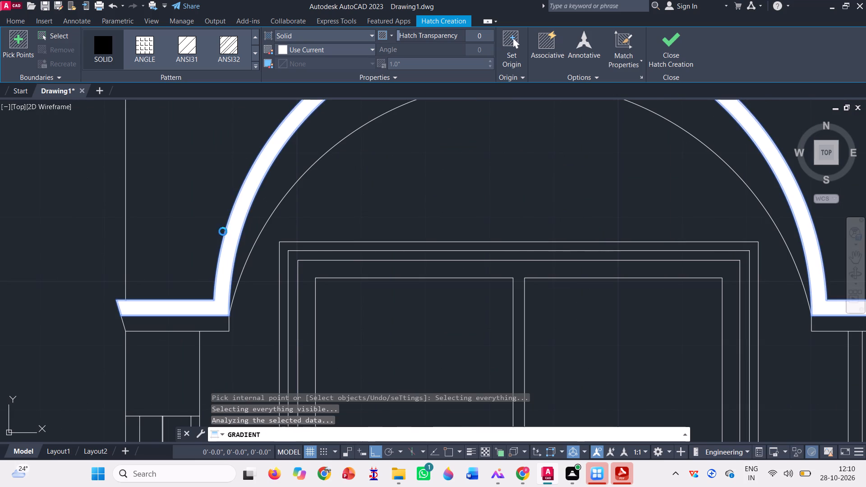
# Add the solid fill to the lower capital strips at both ends of the large arch.
pyautogui.scroll(-3, 212, 241)
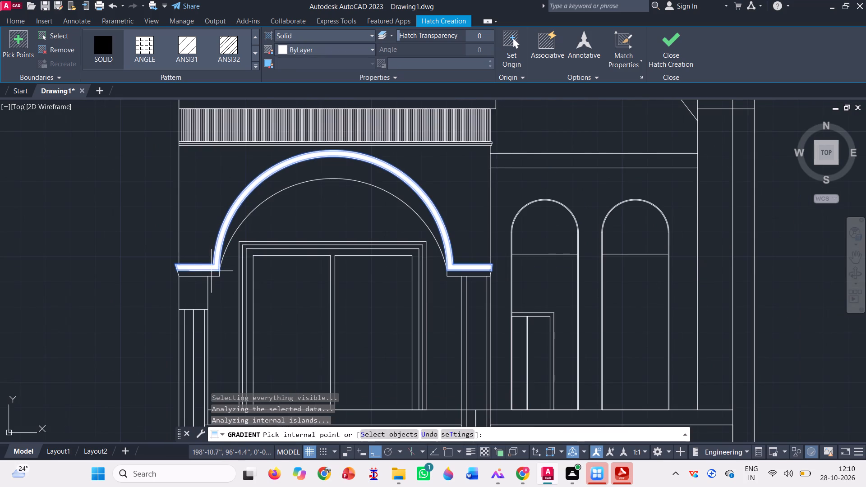
pyautogui.scroll(3, 211, 272)
pyautogui.click(204, 274)
pyautogui.scroll(-2, 204, 272)
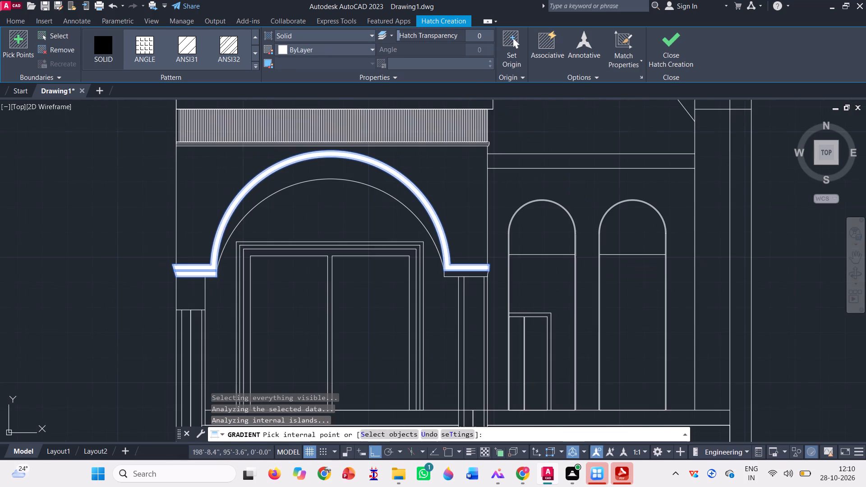
pyautogui.scroll(3, 472, 275)
pyautogui.click(472, 275)
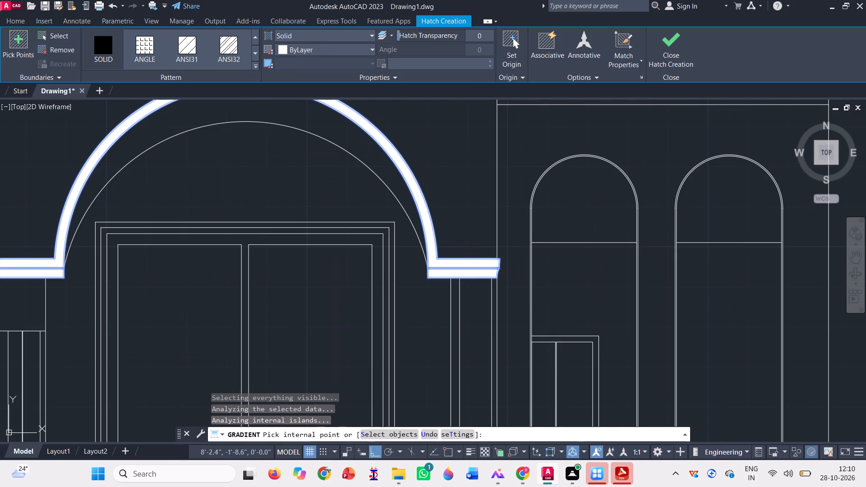
# Add the solid fill to the two outer frame bands of the large window beneath the arch on the leftmost elevation.
pyautogui.scroll(-3, 391, 254)
pyautogui.scroll(3, 352, 239)
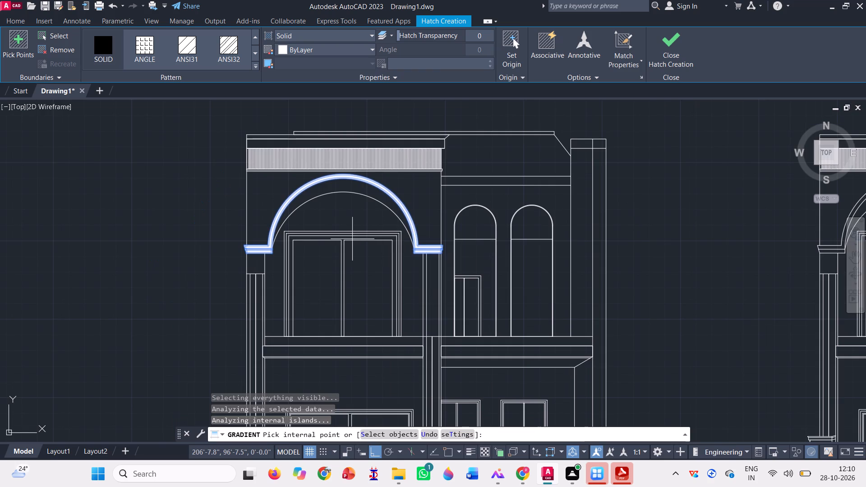
pyautogui.scroll(3, 342, 223)
pyautogui.click(350, 243)
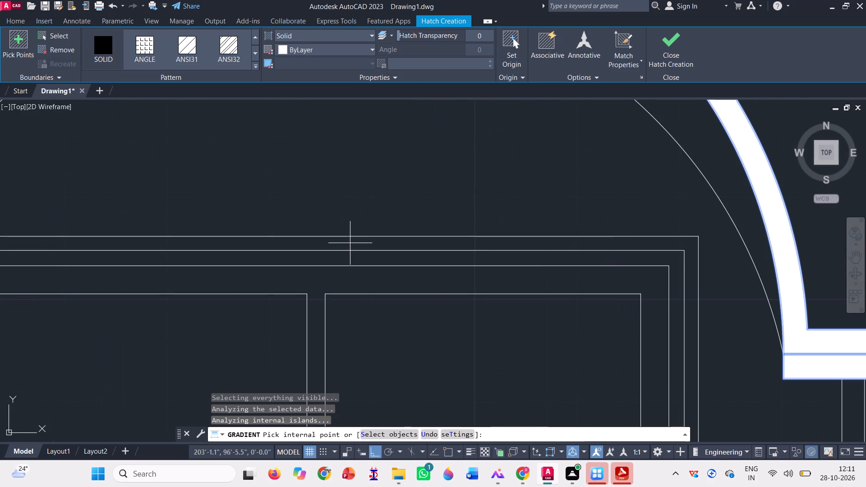
pyautogui.click(352, 261)
# Add the solid fill to both strips of the ledge capping the projecting block with the small ground-floor arch.
pyautogui.scroll(-3, 355, 260)
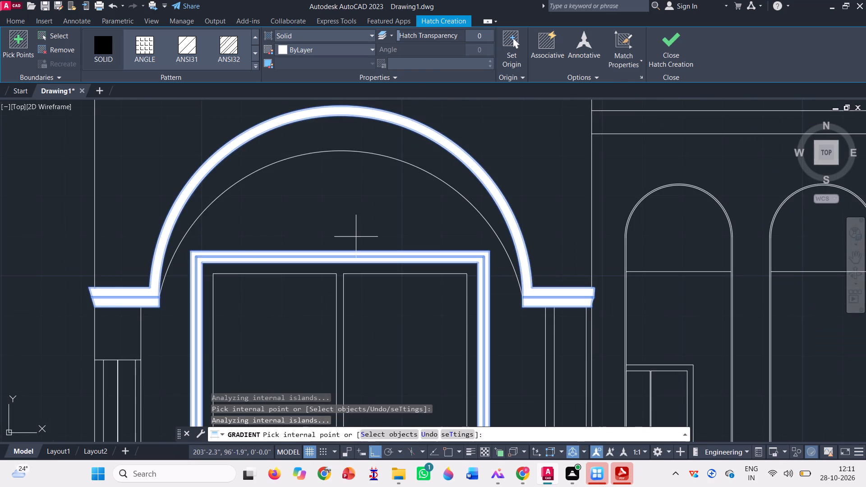
pyautogui.scroll(-4, 356, 237)
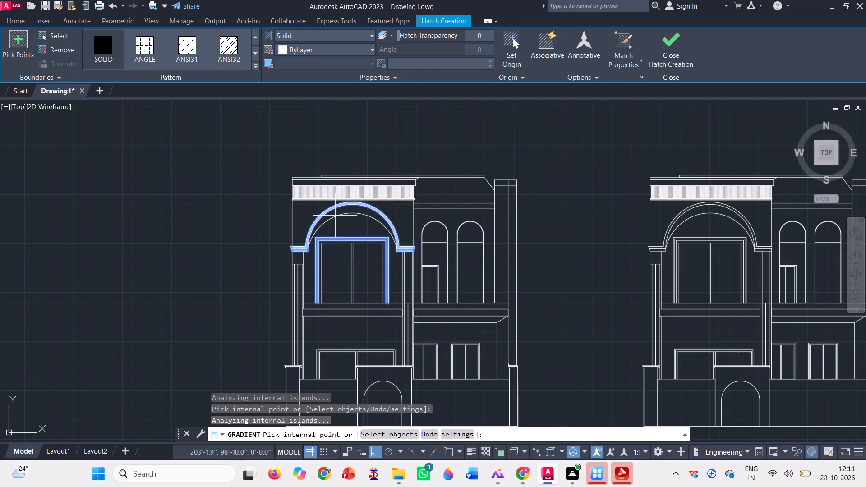
pyautogui.scroll(-1, 318, 166)
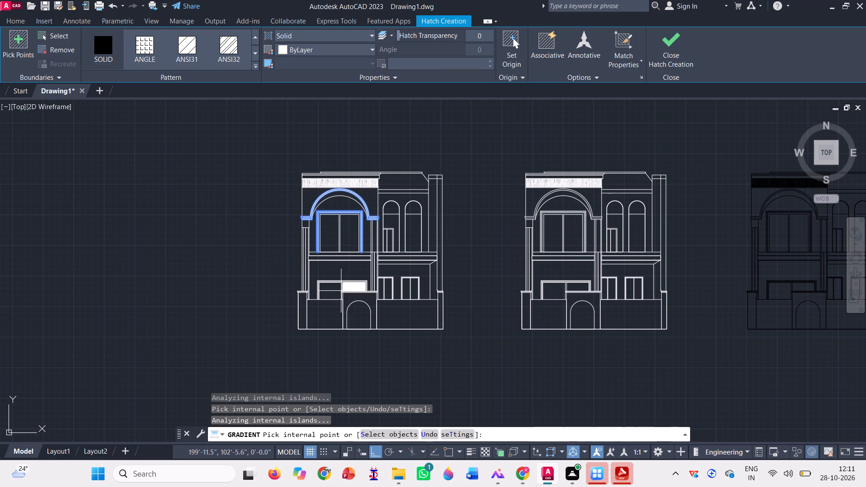
pyautogui.scroll(5, 341, 289)
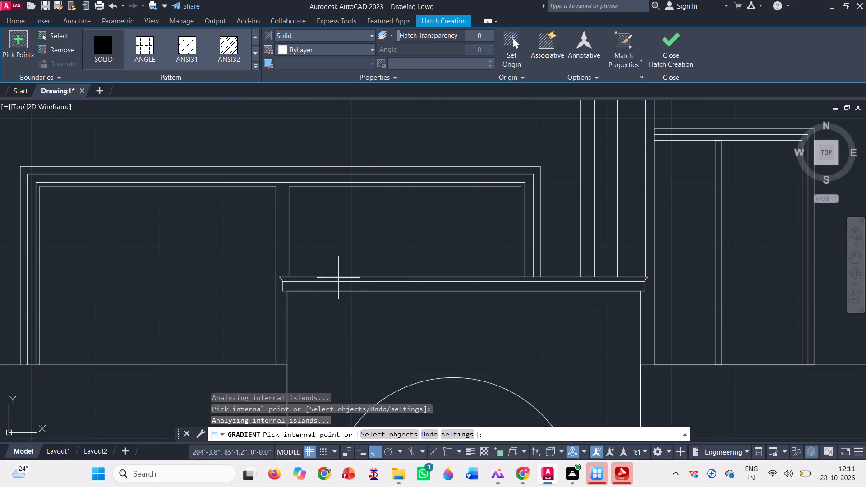
pyautogui.scroll(2, 337, 277)
pyautogui.click(311, 300)
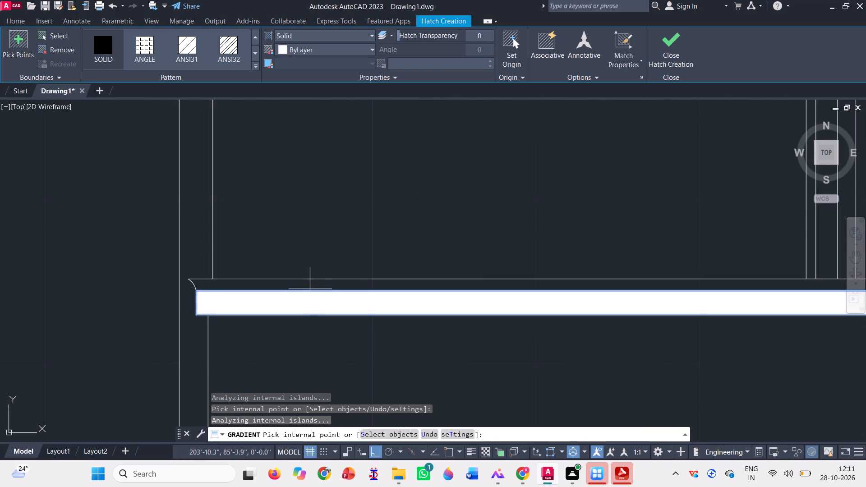
pyautogui.click(309, 285)
# Add the solid fill to the strips of the left boundary pier's cap, including its slanted side return.
pyautogui.scroll(-4, 305, 288)
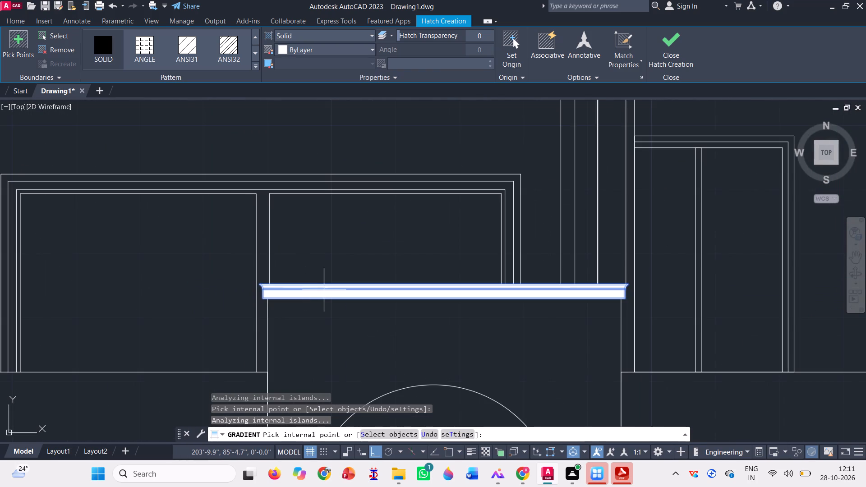
pyautogui.scroll(-2, 386, 285)
pyautogui.scroll(2, 183, 293)
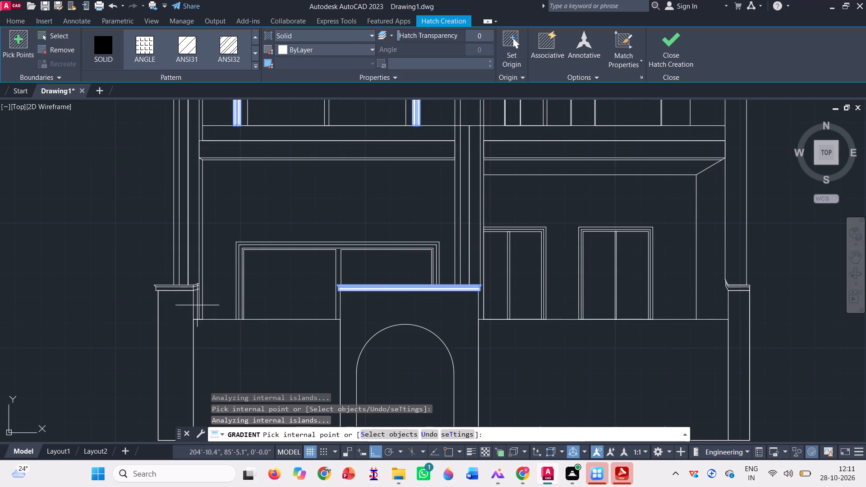
pyautogui.scroll(3, 177, 287)
pyautogui.click(177, 287)
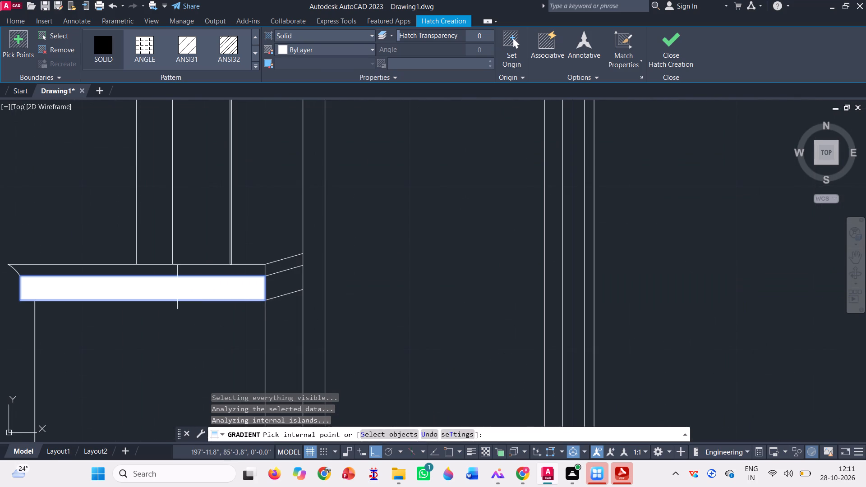
pyautogui.click(187, 268)
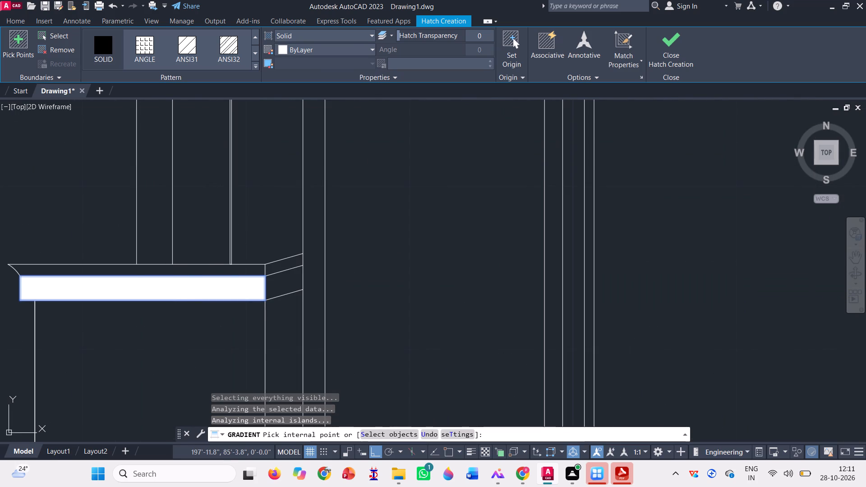
pyautogui.click(288, 267)
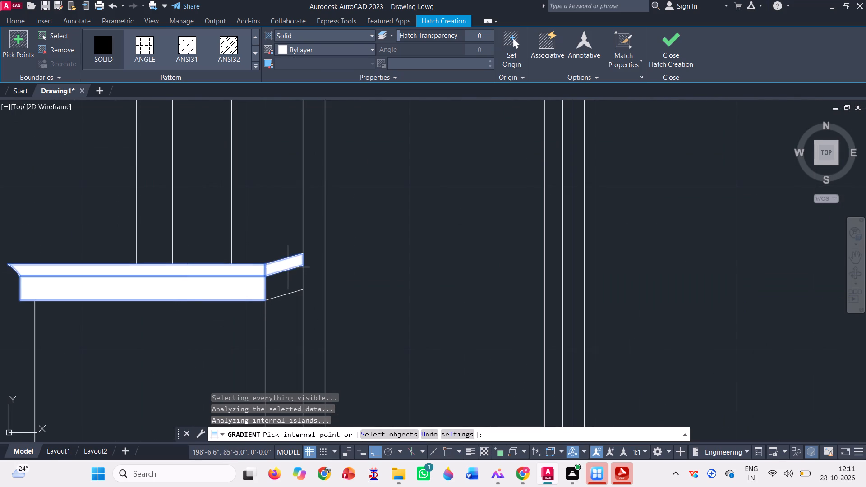
pyautogui.click(286, 282)
# Add the solid fill to the two outer frame bands of the wide ground-floor window behind the entrance block.
pyautogui.scroll(-3, 270, 320)
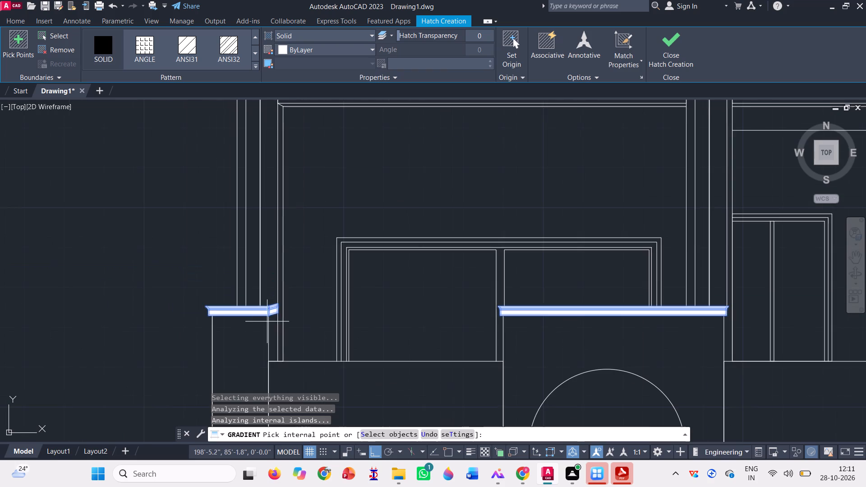
pyautogui.scroll(-1, 253, 329)
pyautogui.scroll(3, 307, 271)
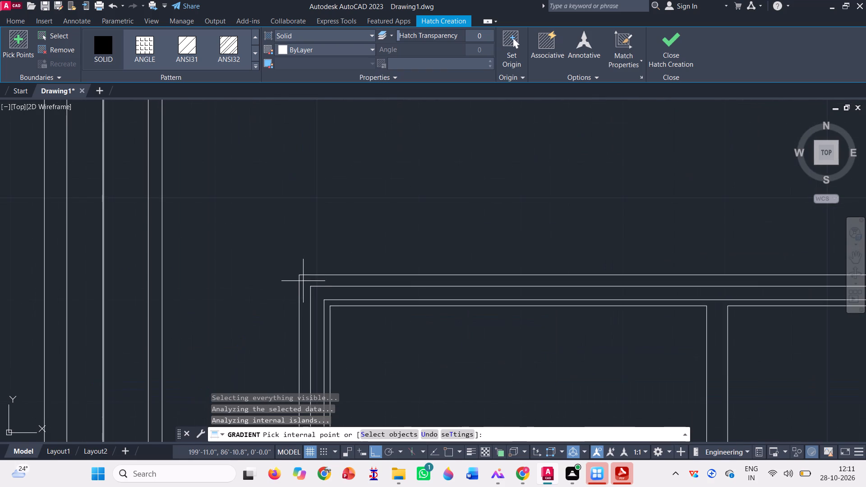
pyautogui.scroll(1, 303, 281)
pyautogui.click(303, 281)
pyautogui.click(326, 295)
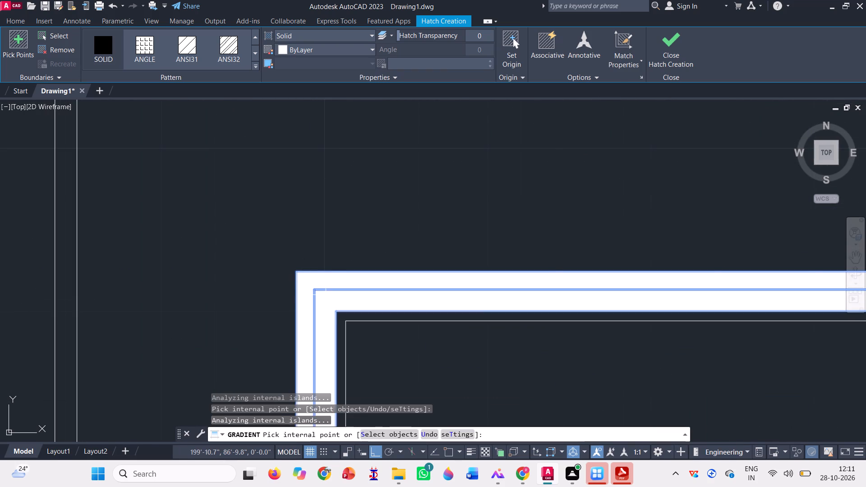
# Add the solid fill to the outer frame bands of the two smaller ground-floor windows right of the entrance block.
pyautogui.scroll(-3, 293, 288)
pyautogui.scroll(-3, 237, 277)
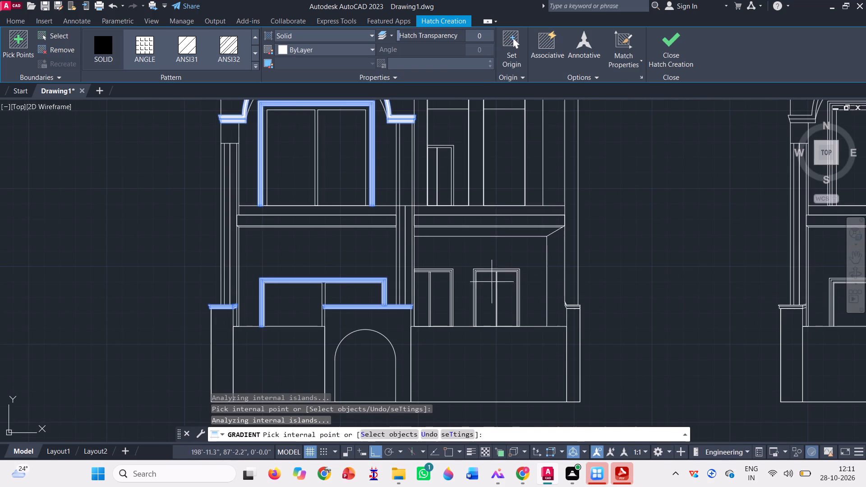
pyautogui.scroll(3, 509, 265)
pyautogui.scroll(3, 476, 279)
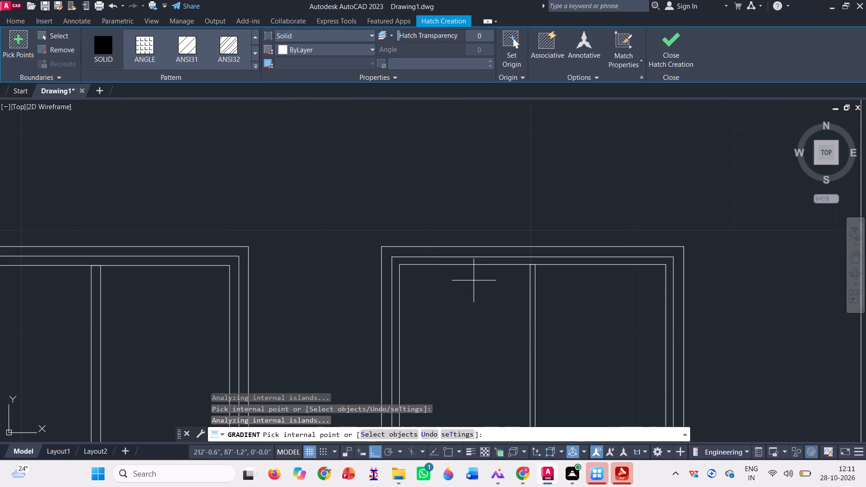
pyautogui.scroll(1, 401, 246)
pyautogui.click(401, 251)
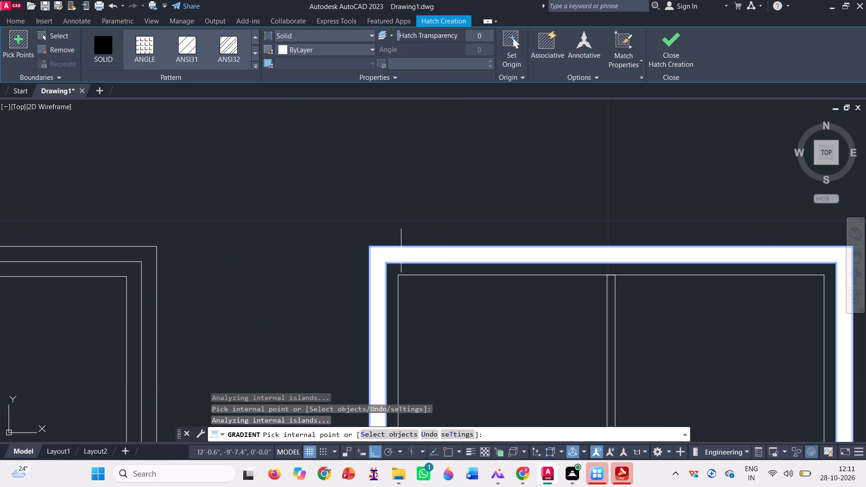
pyautogui.scroll(-3, 405, 251)
pyautogui.scroll(3, 298, 254)
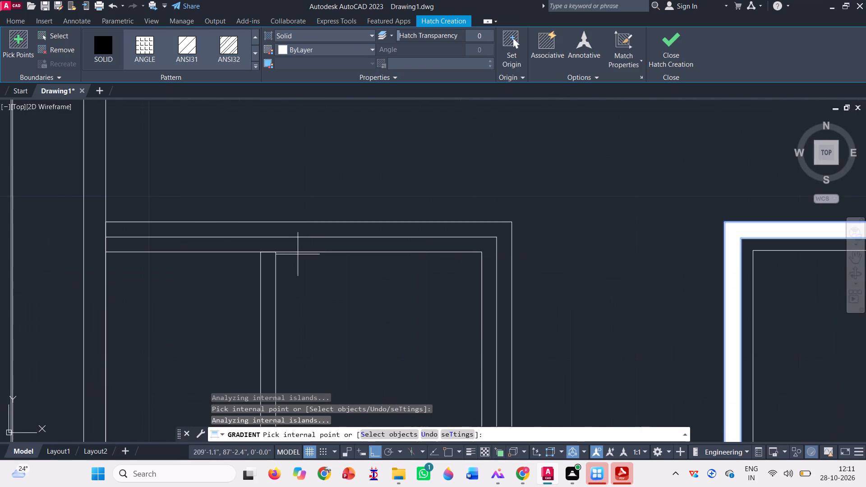
pyautogui.click(323, 232)
# Add the solid fill to the upper and lower strips of the right boundary pier's cap, including the slanted return.
pyautogui.scroll(-3, 302, 243)
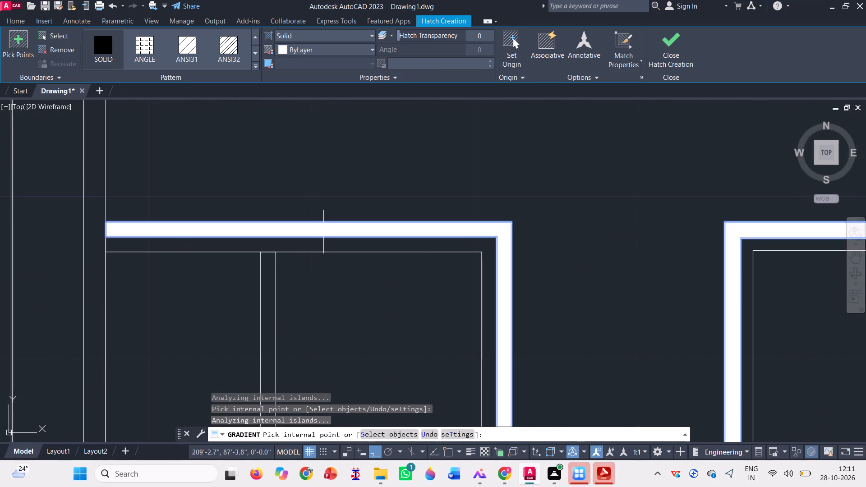
pyautogui.scroll(-5, 293, 253)
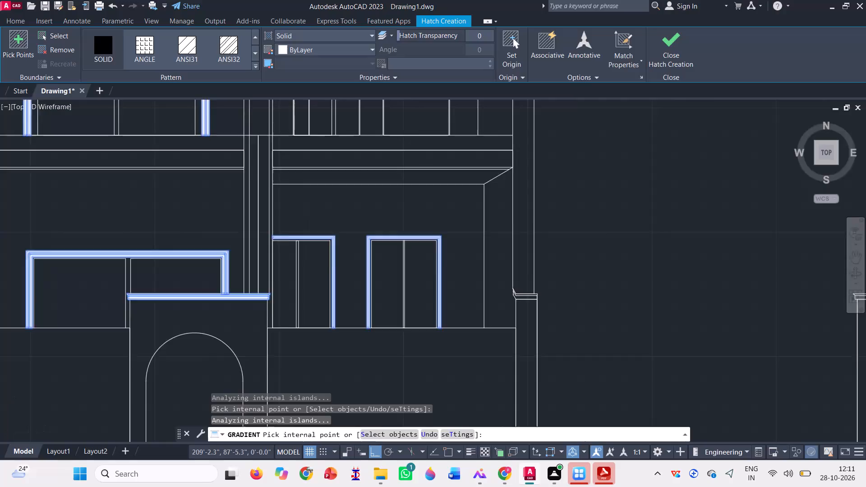
pyautogui.scroll(3, 434, 266)
pyautogui.scroll(2, 486, 285)
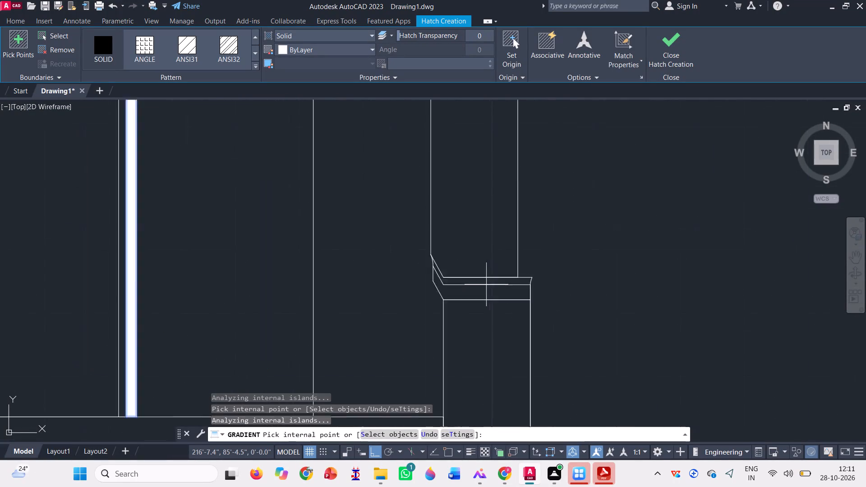
pyautogui.scroll(1, 486, 284)
pyautogui.click(471, 281)
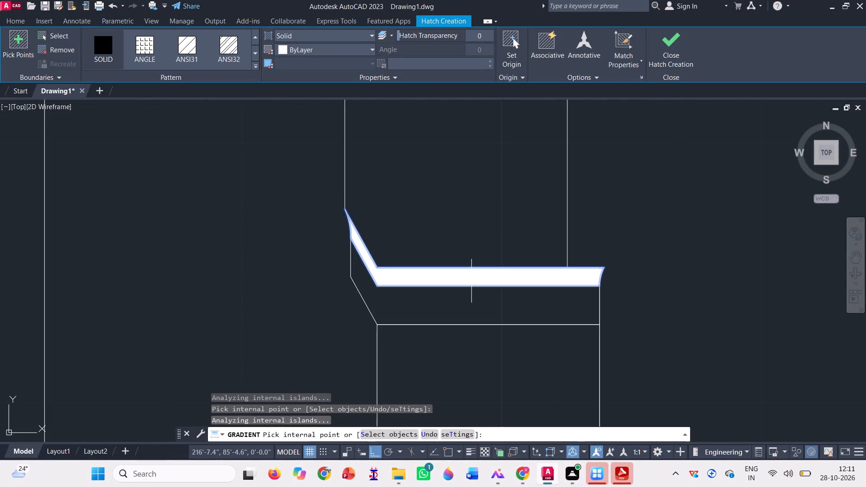
pyautogui.click(425, 313)
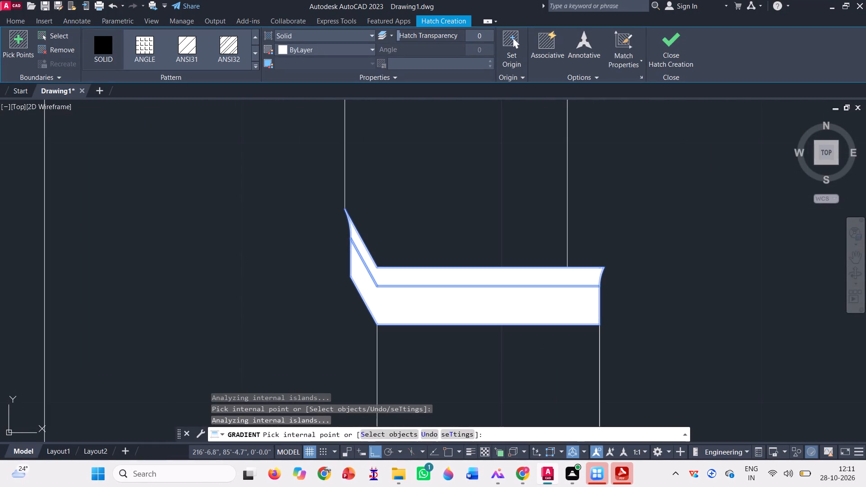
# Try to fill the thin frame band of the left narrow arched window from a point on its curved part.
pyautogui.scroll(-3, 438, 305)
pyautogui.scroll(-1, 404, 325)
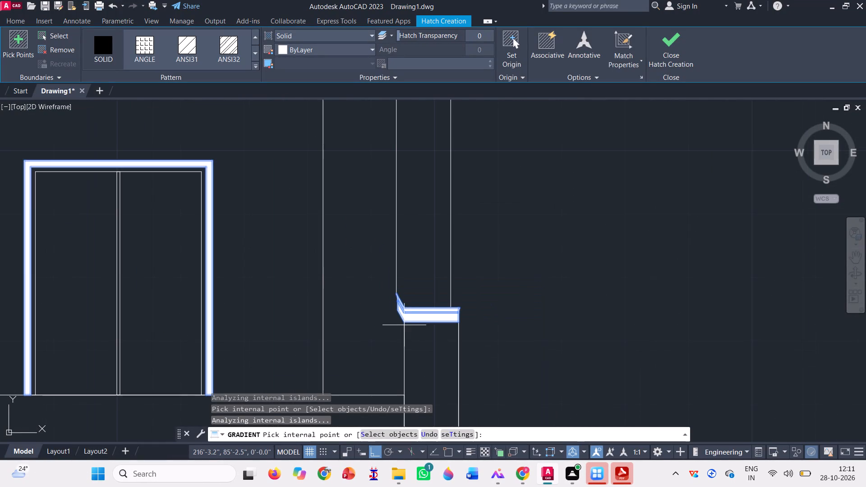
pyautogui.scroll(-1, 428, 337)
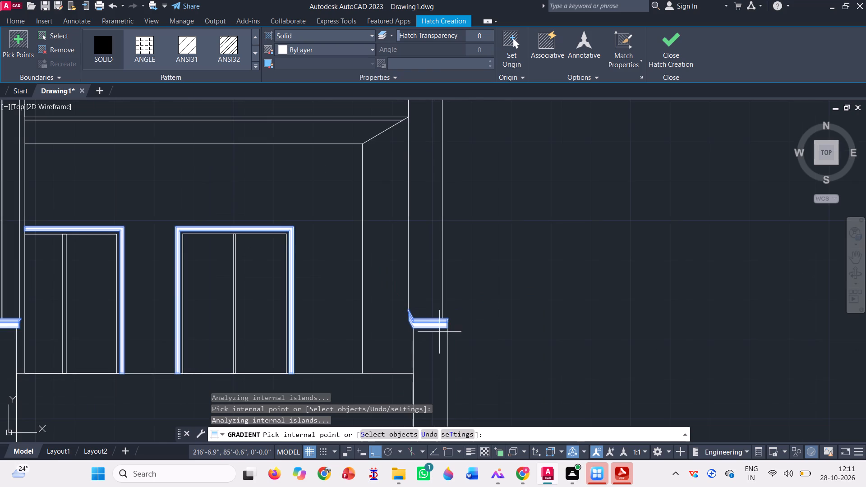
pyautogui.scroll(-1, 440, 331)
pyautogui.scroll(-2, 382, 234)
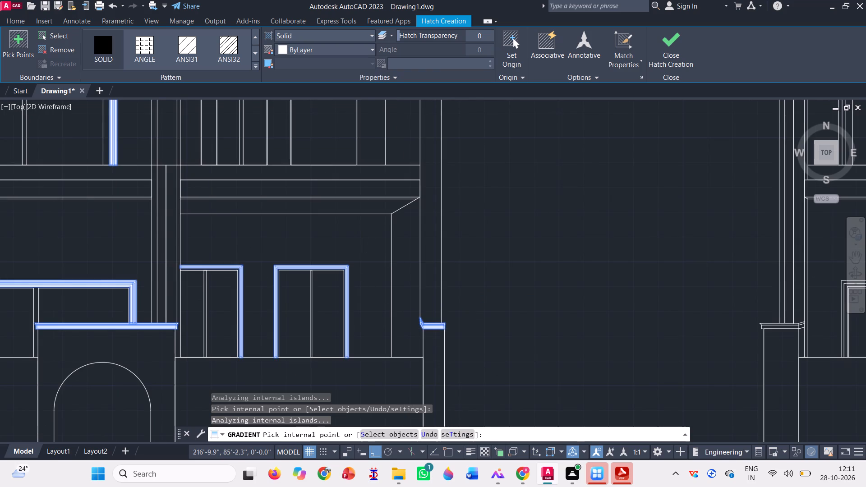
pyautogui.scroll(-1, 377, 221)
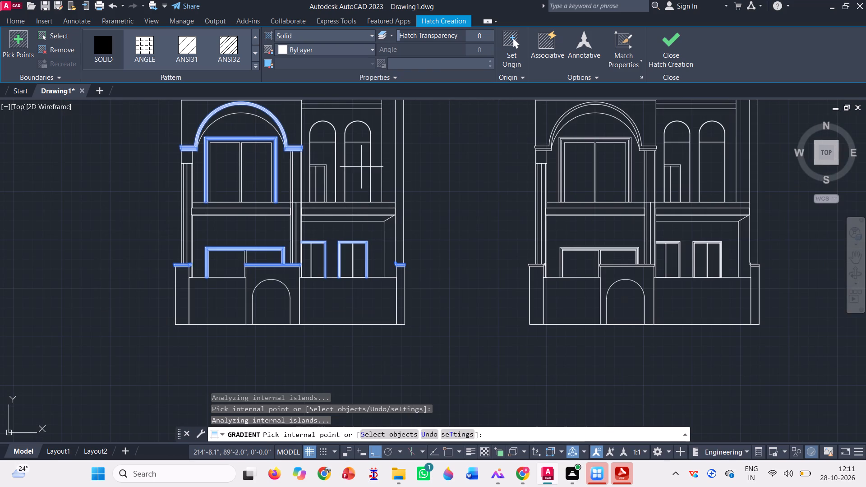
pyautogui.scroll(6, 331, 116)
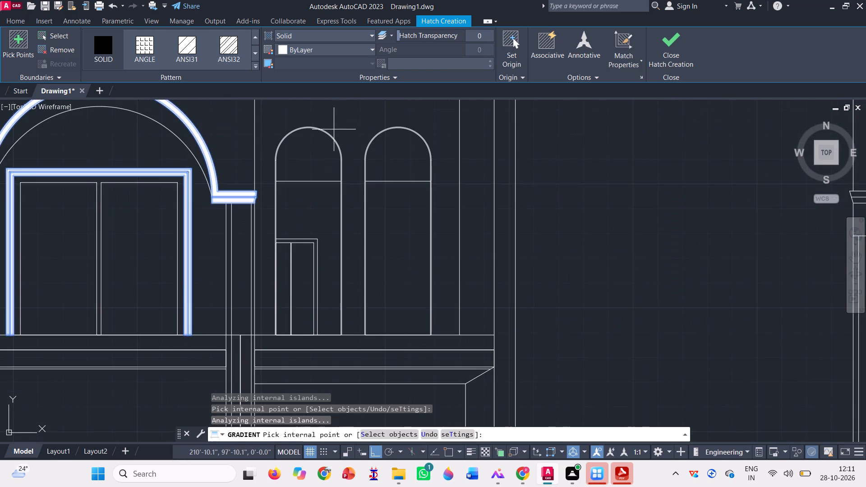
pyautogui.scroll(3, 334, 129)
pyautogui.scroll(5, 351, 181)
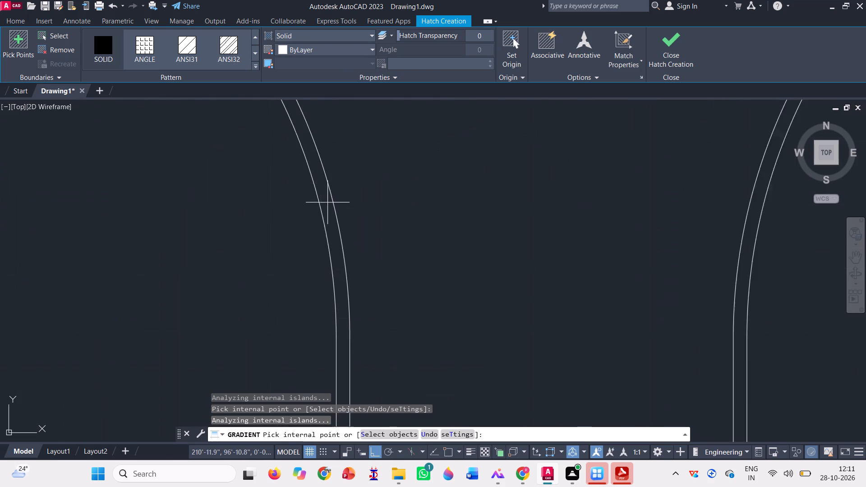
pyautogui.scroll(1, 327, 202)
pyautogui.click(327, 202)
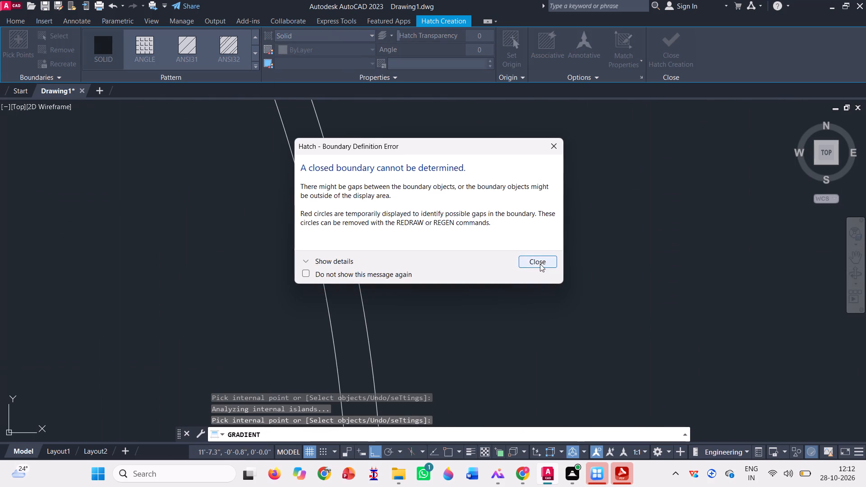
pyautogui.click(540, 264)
# Add the solid fill to the left narrow arched window's frame band, picking inside it near the sill line.
pyautogui.scroll(-11, 403, 263)
pyautogui.scroll(-1, 370, 225)
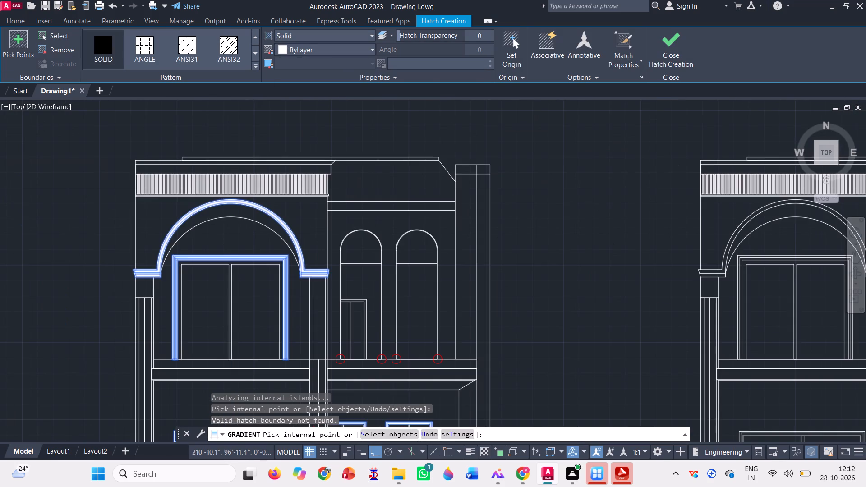
pyautogui.scroll(7, 382, 321)
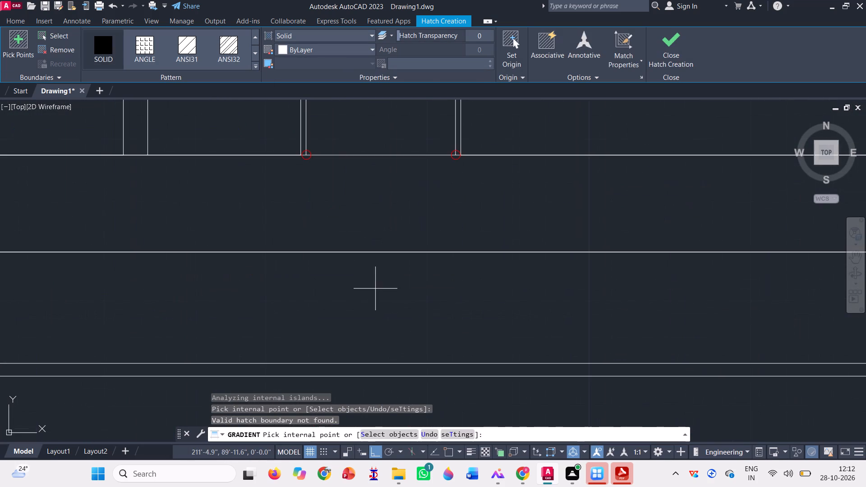
pyautogui.scroll(3, 297, 123)
pyautogui.click(309, 141)
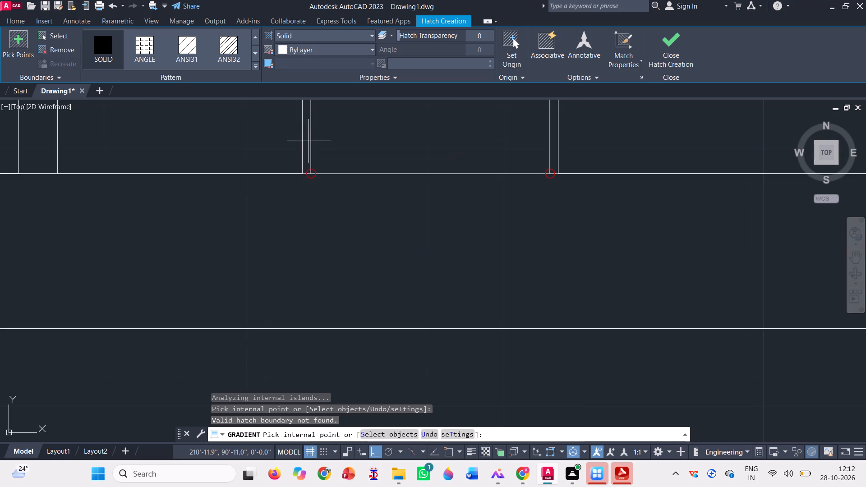
pyautogui.scroll(-5, 324, 205)
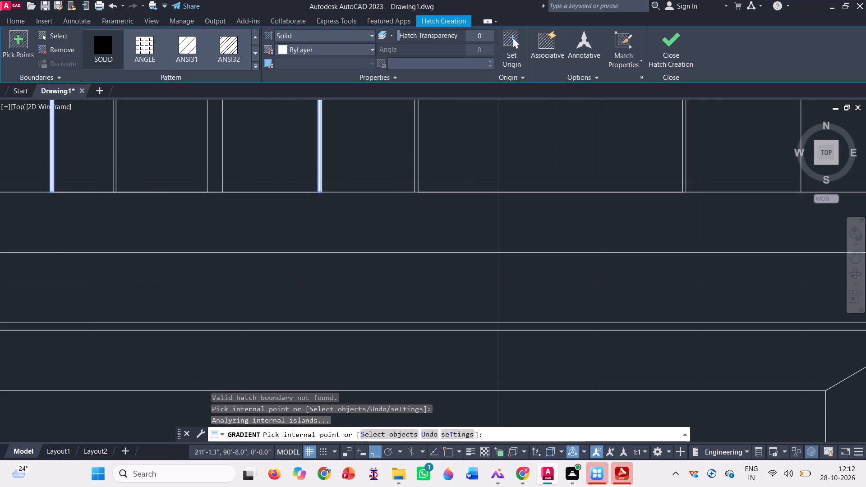
# Add the solid fill to the right narrow arched window's frame band, picking inside it just above the sill line.
pyautogui.scroll(3, 390, 182)
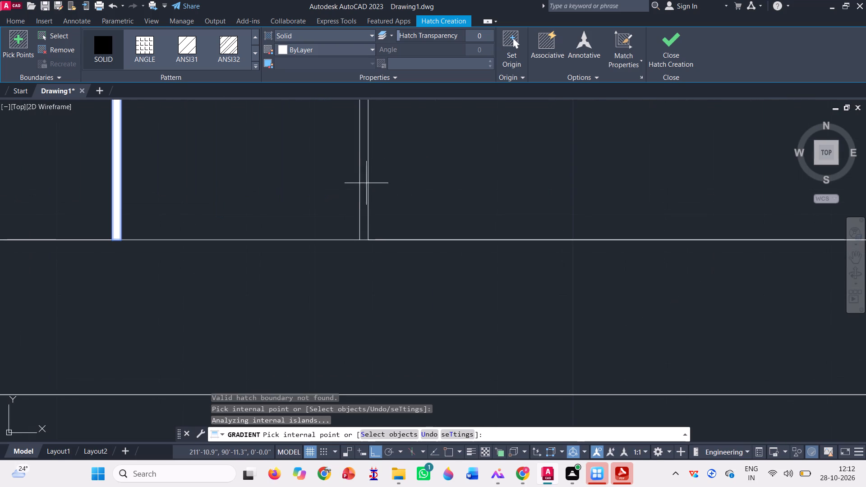
pyautogui.click(365, 189)
pyautogui.scroll(-4, 349, 261)
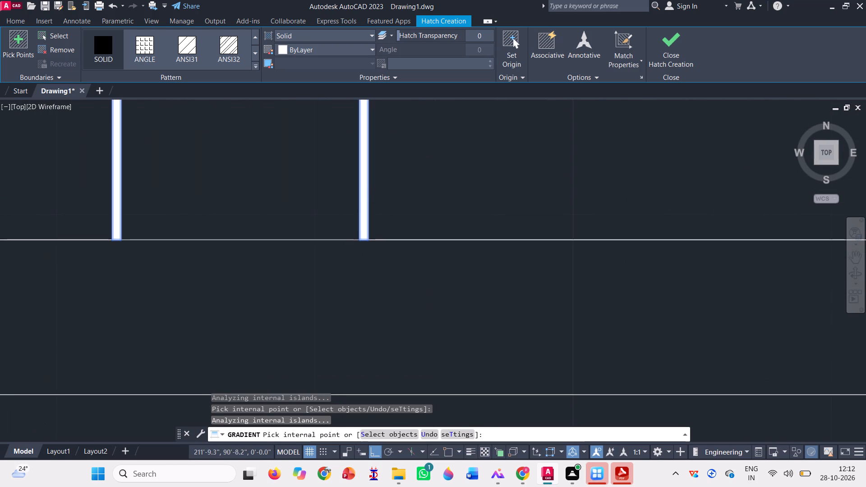
pyautogui.scroll(-5, 349, 261)
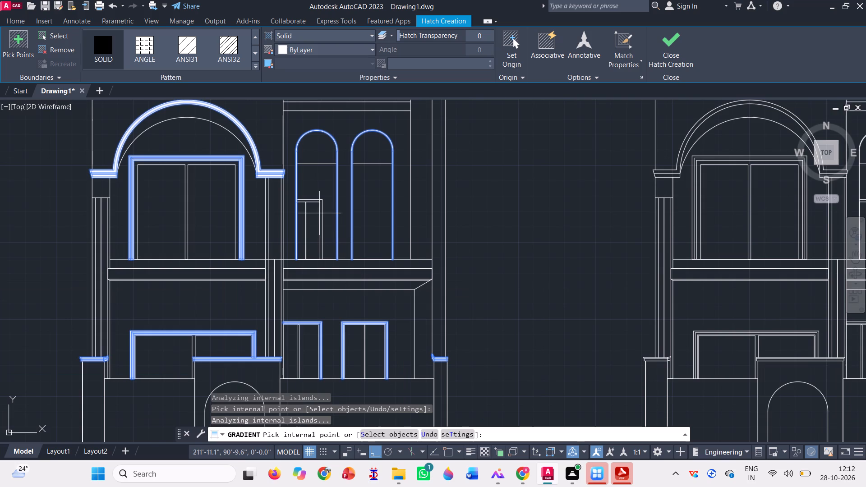
# Add the solid fill to the frame band of the small rectangular window inside the left narrow arched opening.
pyautogui.scroll(4, 319, 210)
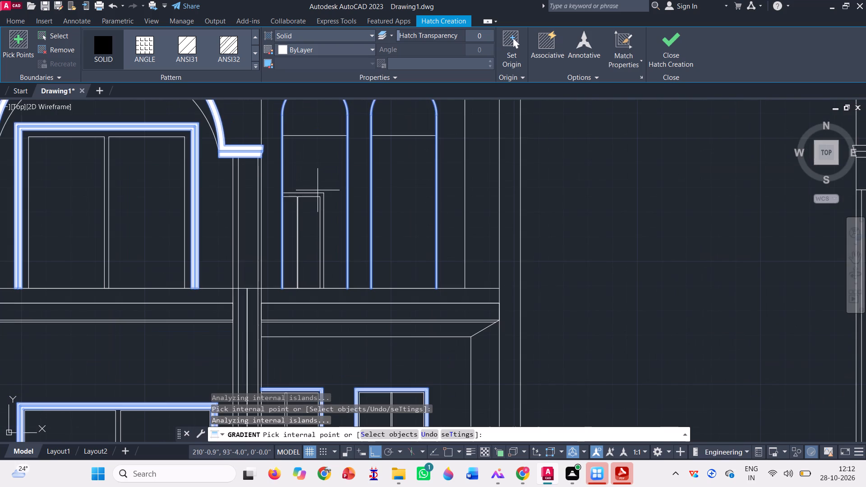
pyautogui.scroll(3, 309, 197)
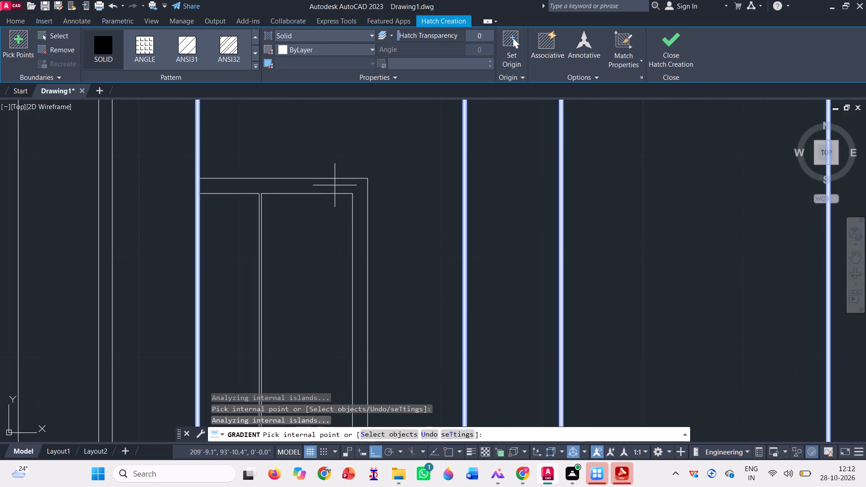
pyautogui.click(336, 185)
pyautogui.scroll(-7, 344, 209)
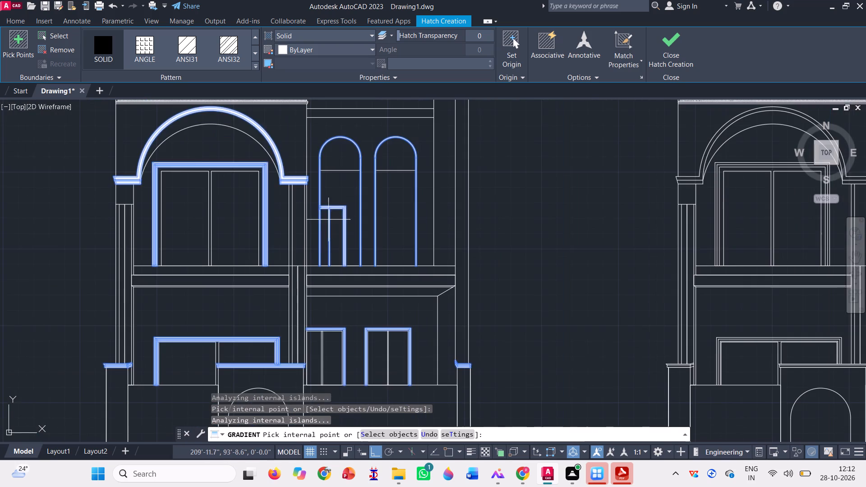
# Add the solid fill to the ground-floor rectangular panel beside the arched entrance and finish the hatch.
pyautogui.scroll(-1, 322, 229)
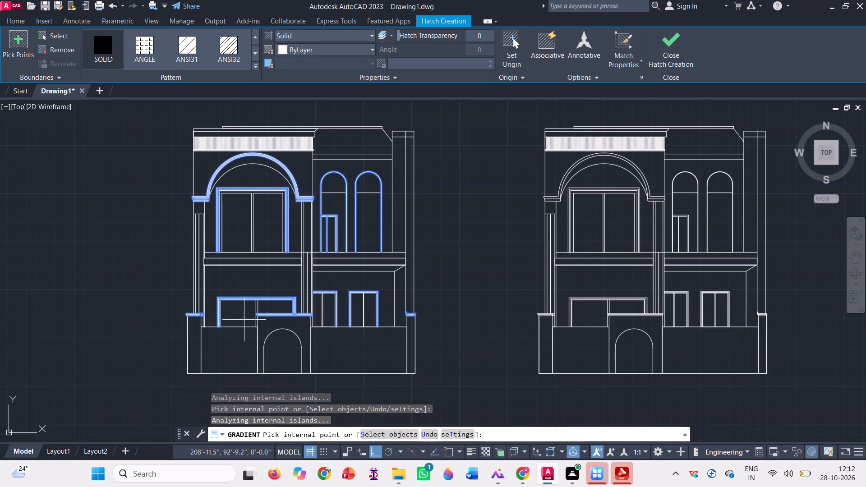
pyautogui.scroll(2, 229, 353)
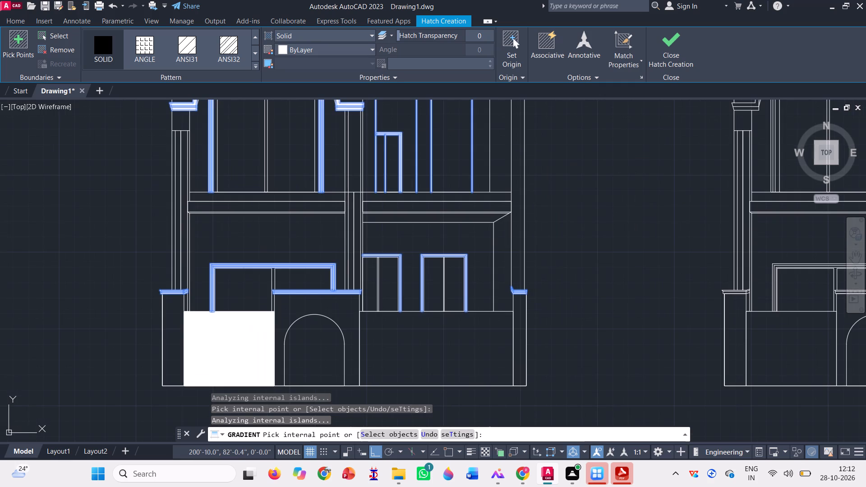
pyautogui.click(224, 349)
pyautogui.scroll(-4, 257, 332)
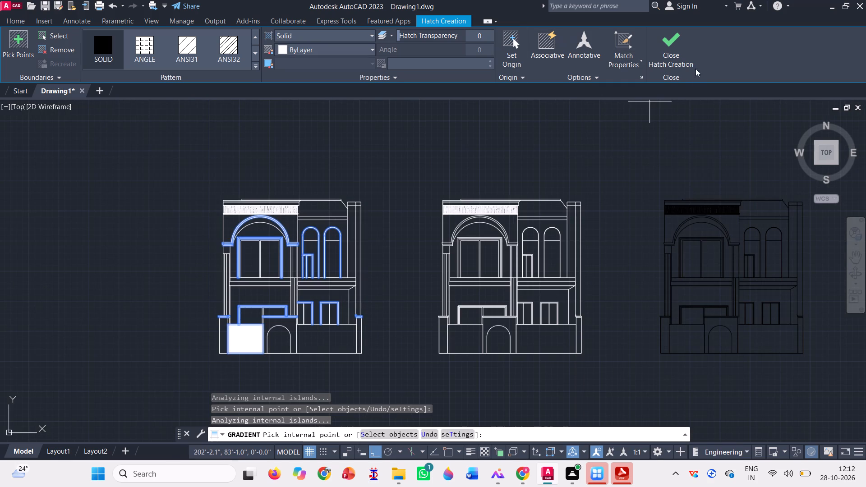
pyautogui.click(672, 52)
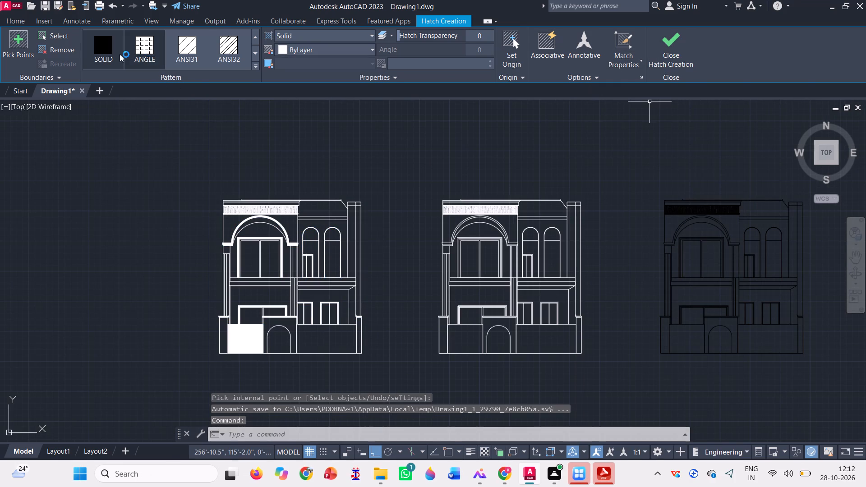
# Hatch the ground-floor panel beside the arched entrance with the PLAST pattern at angle 90 in colour 147,149,152.
pyautogui.click(111, 64)
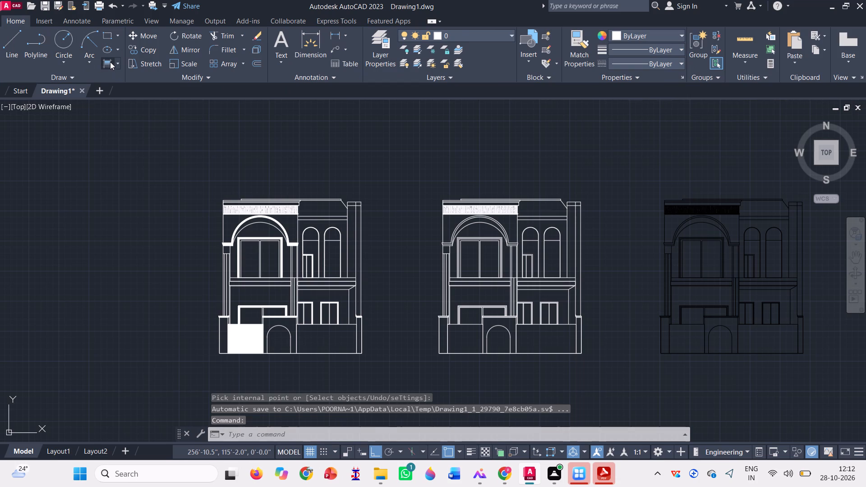
pyautogui.scroll(6, 219, 50)
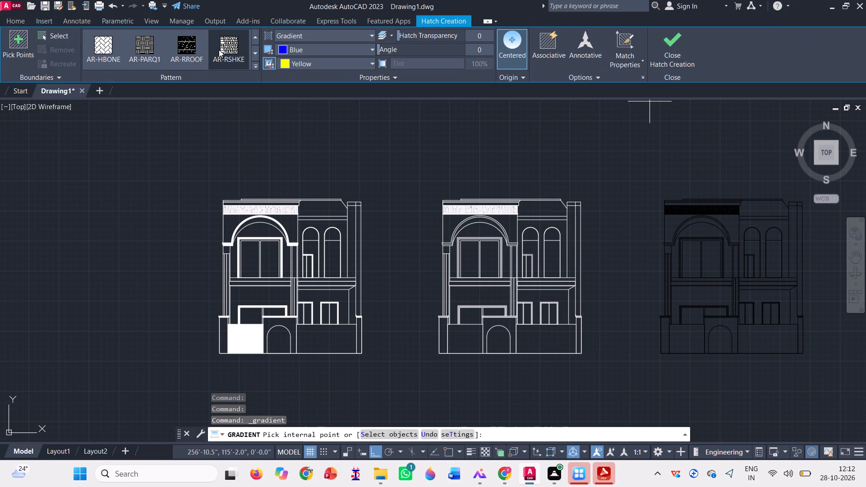
pyautogui.scroll(-3, 219, 50)
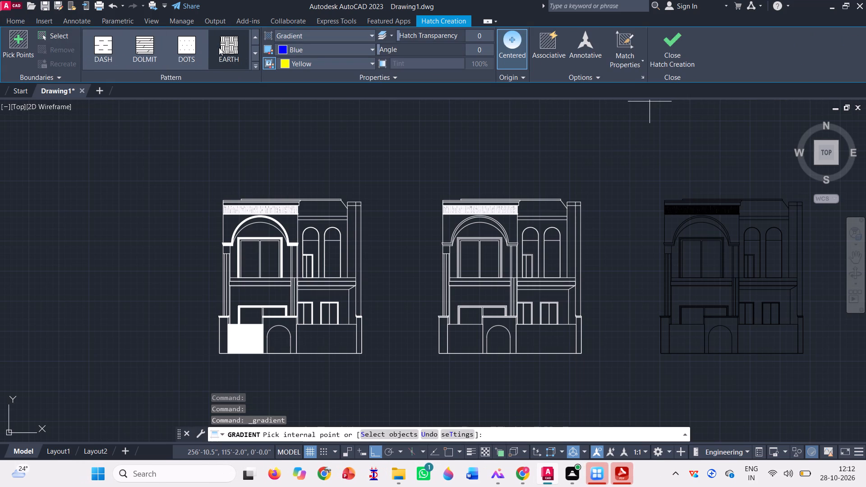
pyautogui.scroll(-12, 219, 47)
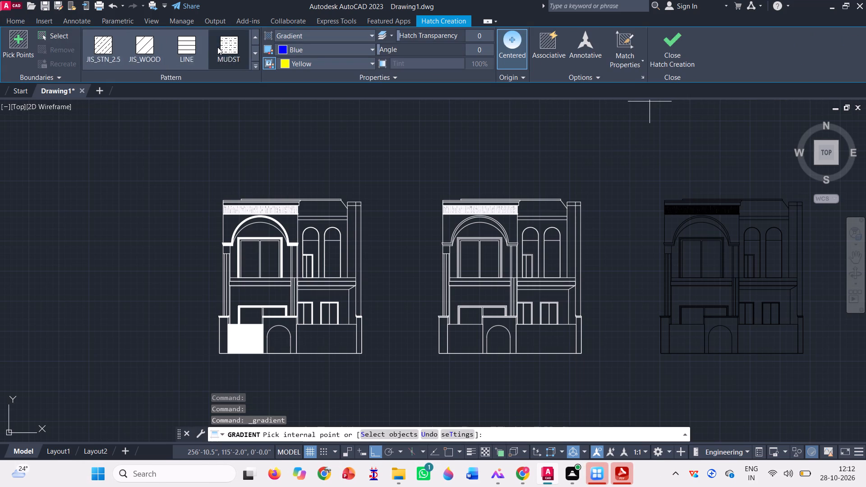
pyautogui.scroll(-11, 214, 48)
pyautogui.scroll(2, 181, 38)
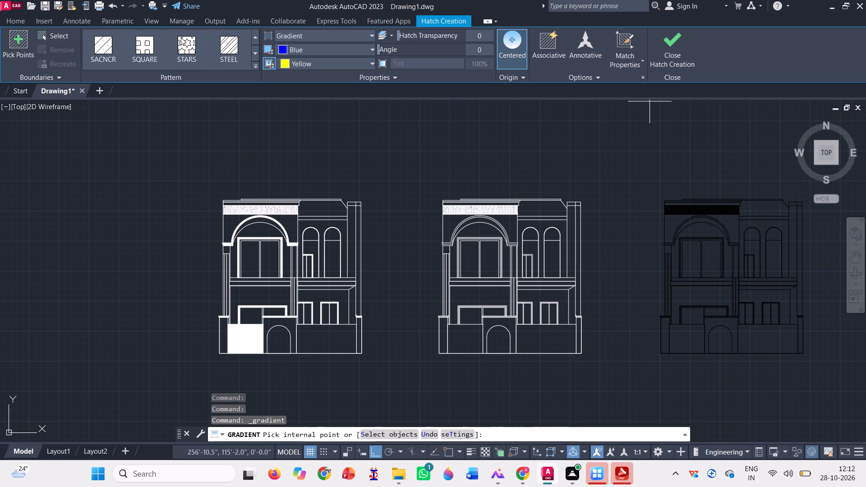
pyautogui.scroll(1, 221, 45)
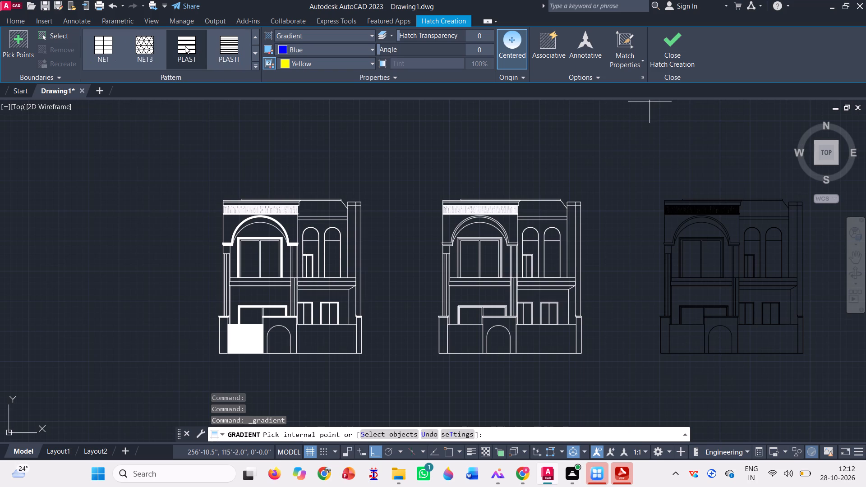
pyautogui.click(185, 46)
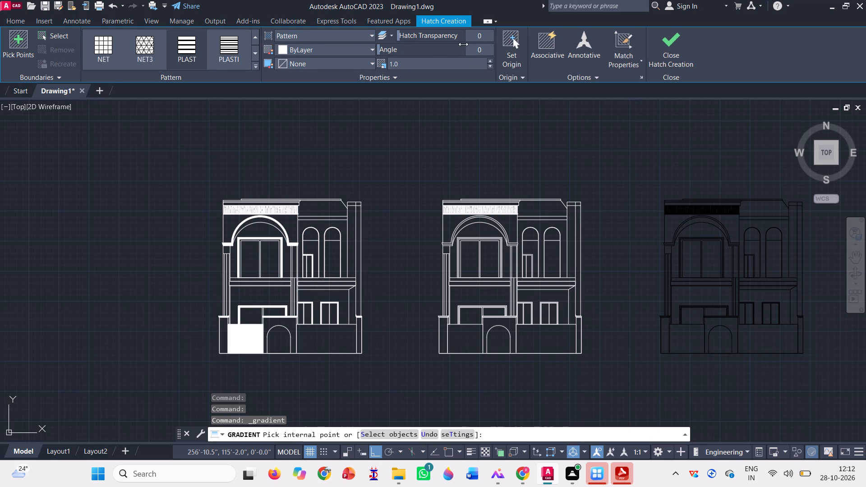
pyautogui.click(481, 48)
pyautogui.click(487, 50)
pyautogui.press('BackSpace')
pyautogui.press('6')
pyautogui.press('BackSpace')
pyautogui.write('90')
pyautogui.press('Return')
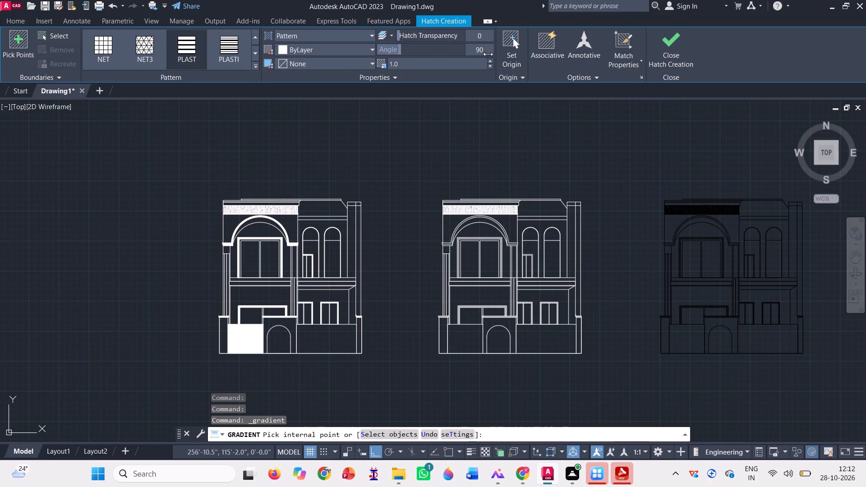
pyautogui.click(320, 50)
pyautogui.click(284, 121)
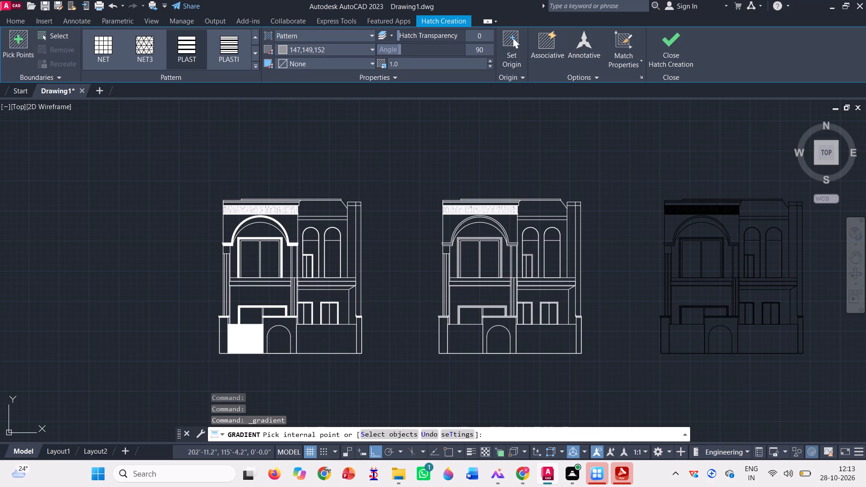
pyautogui.click(244, 333)
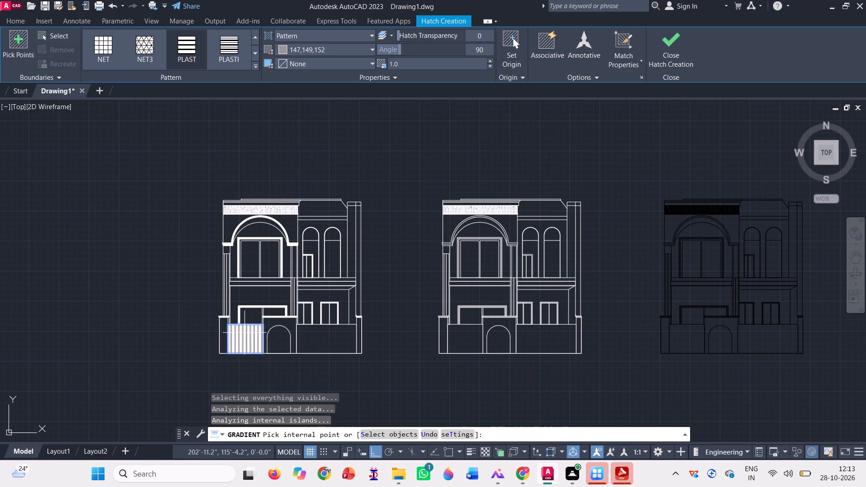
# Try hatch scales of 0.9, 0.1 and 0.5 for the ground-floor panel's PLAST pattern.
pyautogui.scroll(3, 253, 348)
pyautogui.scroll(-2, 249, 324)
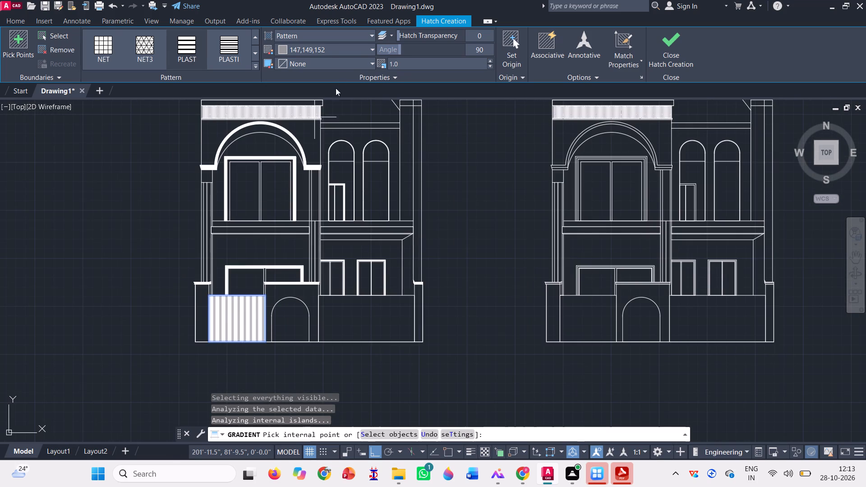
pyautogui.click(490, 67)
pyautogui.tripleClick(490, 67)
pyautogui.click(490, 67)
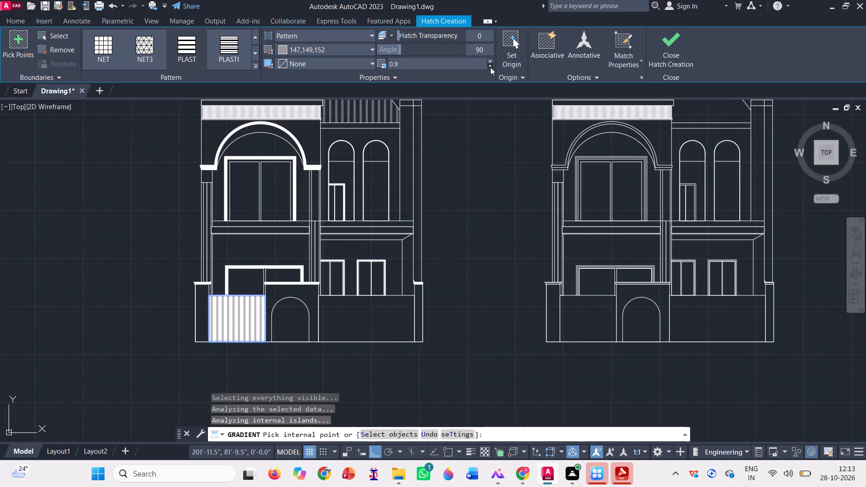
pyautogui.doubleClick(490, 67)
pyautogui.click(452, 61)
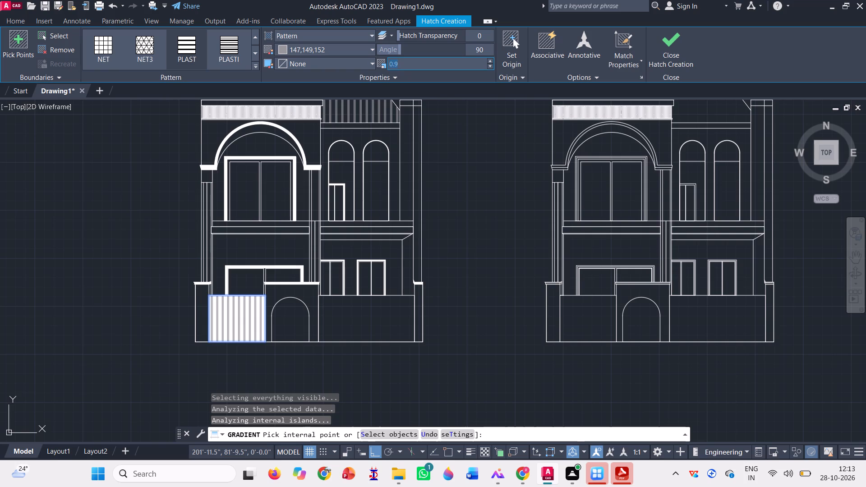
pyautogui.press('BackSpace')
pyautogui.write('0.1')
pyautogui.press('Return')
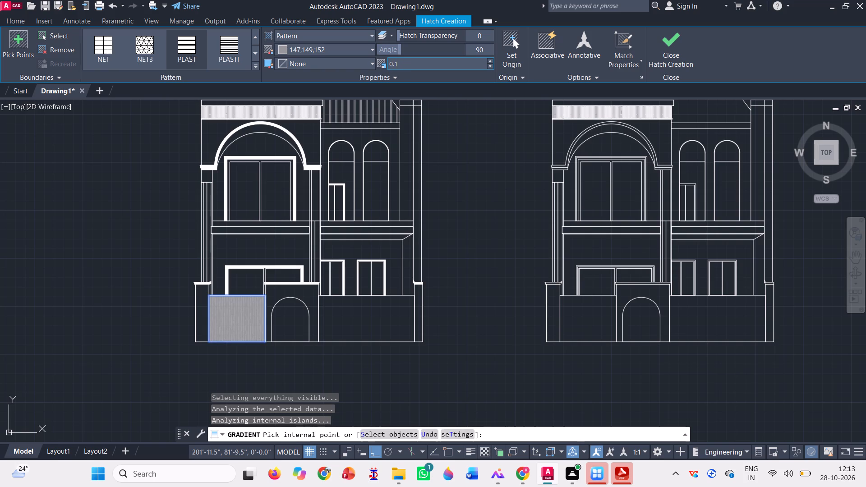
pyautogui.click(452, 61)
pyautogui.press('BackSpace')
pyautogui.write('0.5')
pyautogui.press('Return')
# Set the ground-floor panel's PLAST hatch scale to 0.3 and finish the hatch.
pyautogui.click(452, 61)
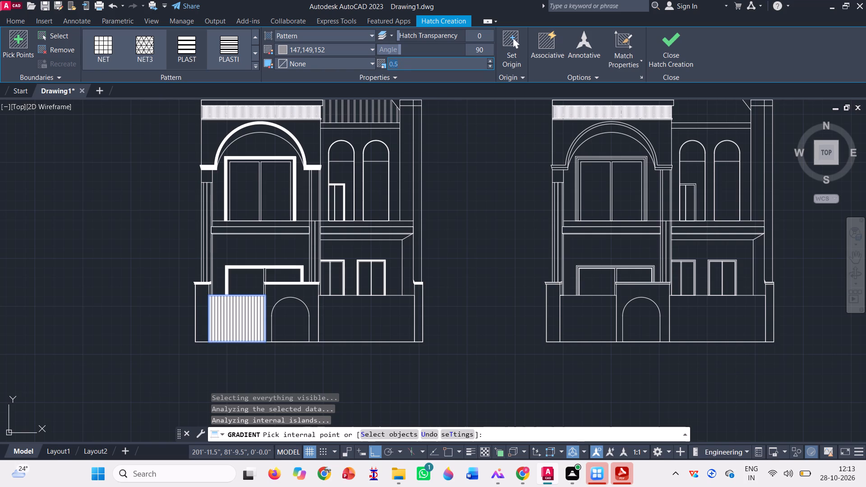
pyautogui.press('BackSpace')
pyautogui.write('0.3')
pyautogui.press('Return')
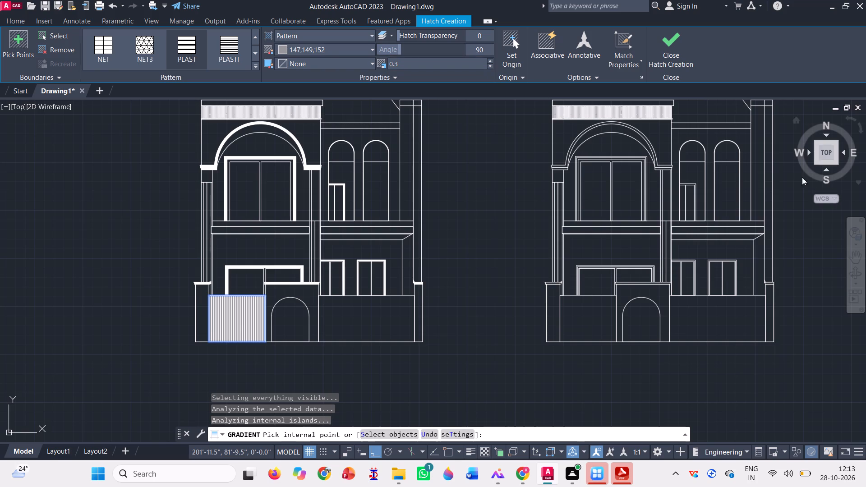
pyautogui.click(671, 41)
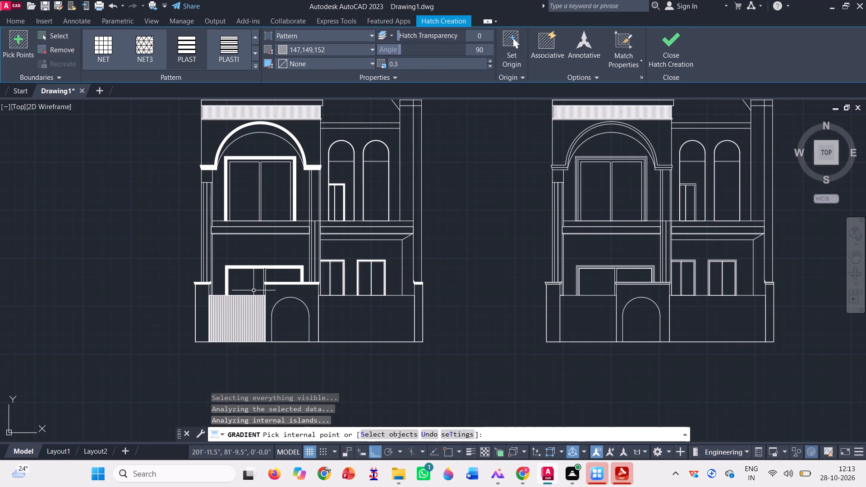
pyautogui.scroll(4, 229, 309)
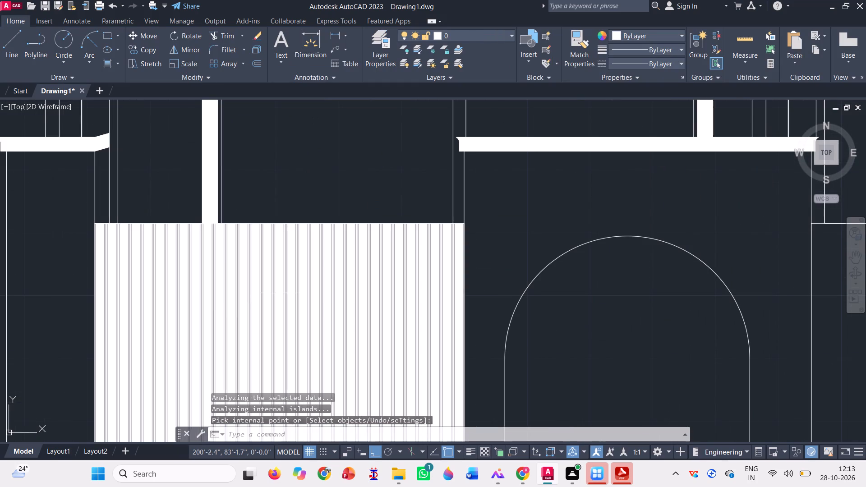
pyautogui.scroll(-5, 283, 290)
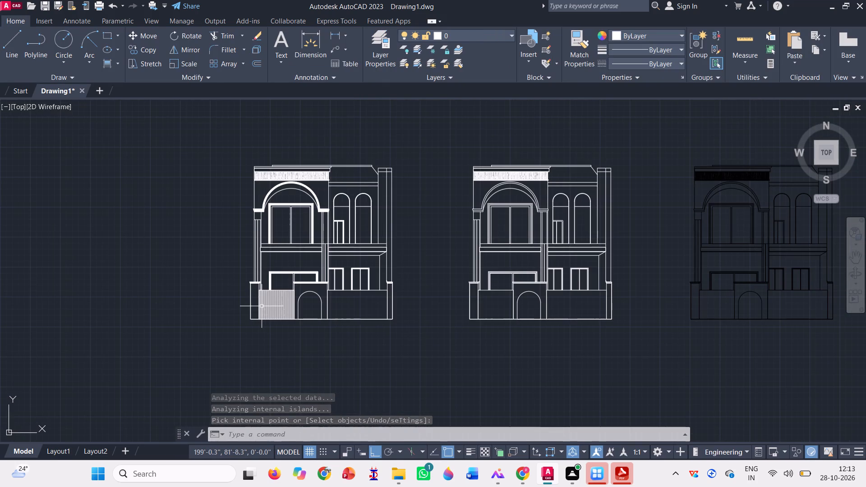
# Start a solid hatch and choose DIC 334 from the DIC COLOR GUIDE(R) colour book as its colour.
pyautogui.click(110, 66)
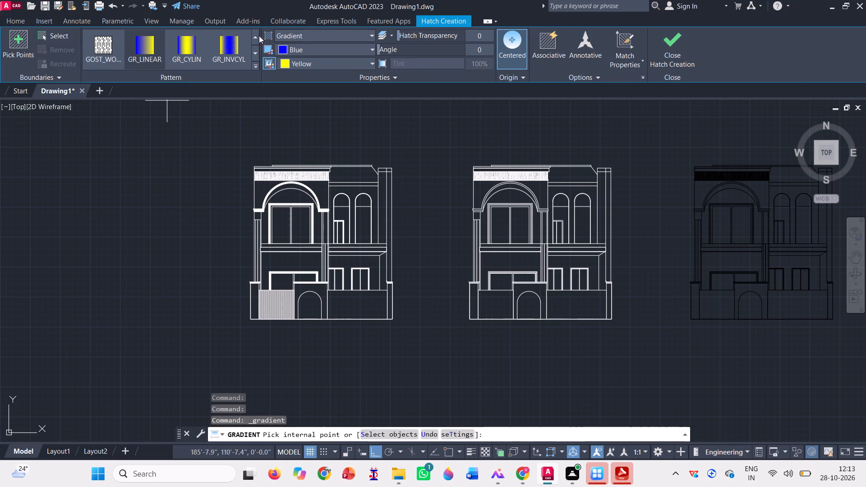
pyautogui.scroll(14, 203, 54)
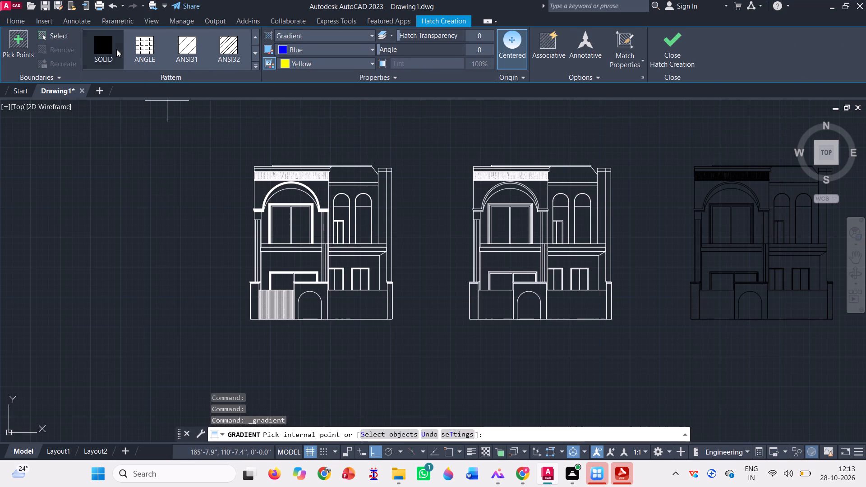
pyautogui.click(116, 49)
pyautogui.click(362, 46)
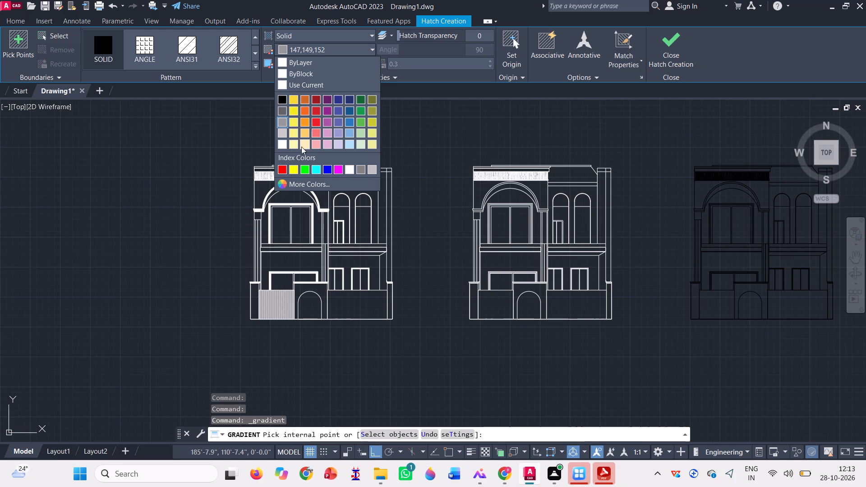
pyautogui.click(312, 184)
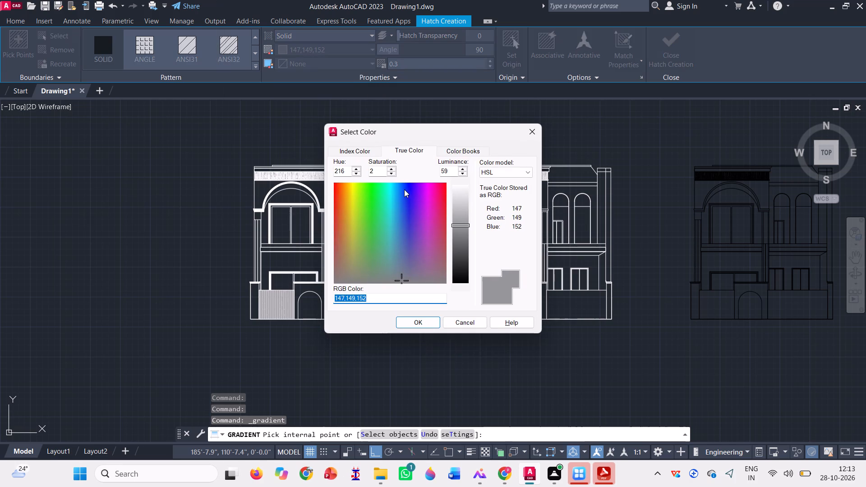
pyautogui.click(451, 152)
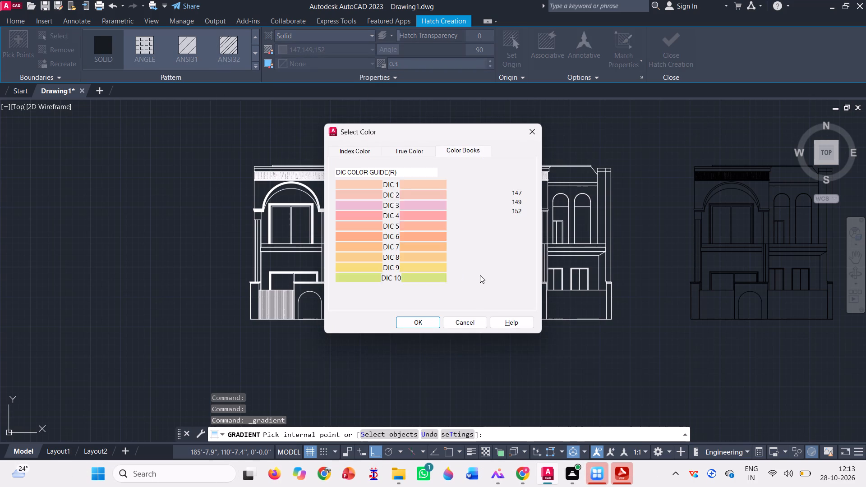
pyautogui.click(465, 276)
pyautogui.click(465, 276)
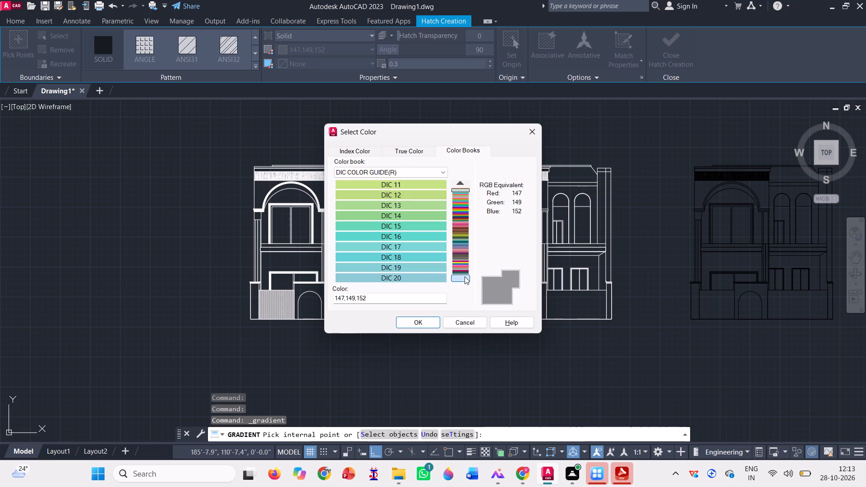
pyautogui.click(465, 276)
pyautogui.click(465, 276)
pyautogui.click(465, 276)
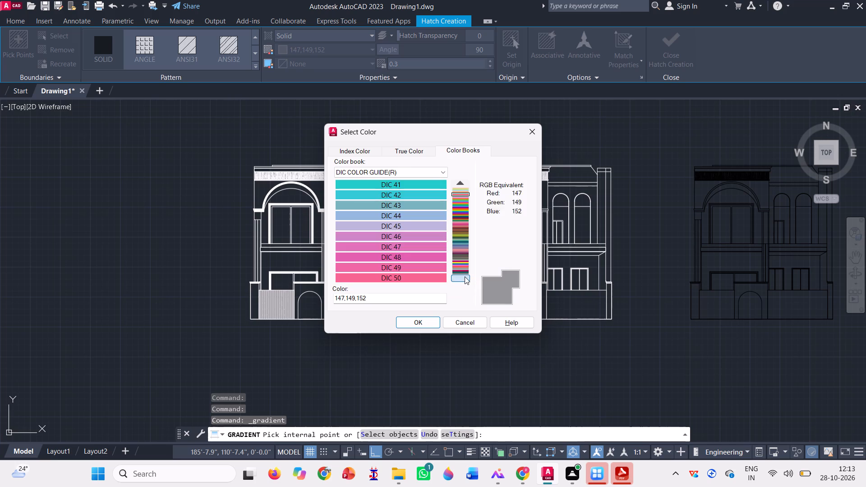
pyautogui.click(465, 276)
pyautogui.click(465, 276)
pyautogui.click(465, 276)
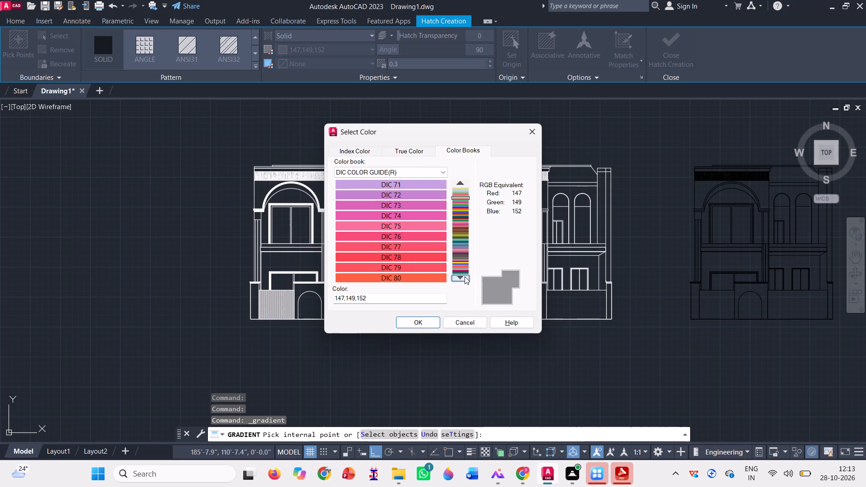
pyautogui.click(465, 276)
pyautogui.click(465, 276)
pyautogui.click(465, 276)
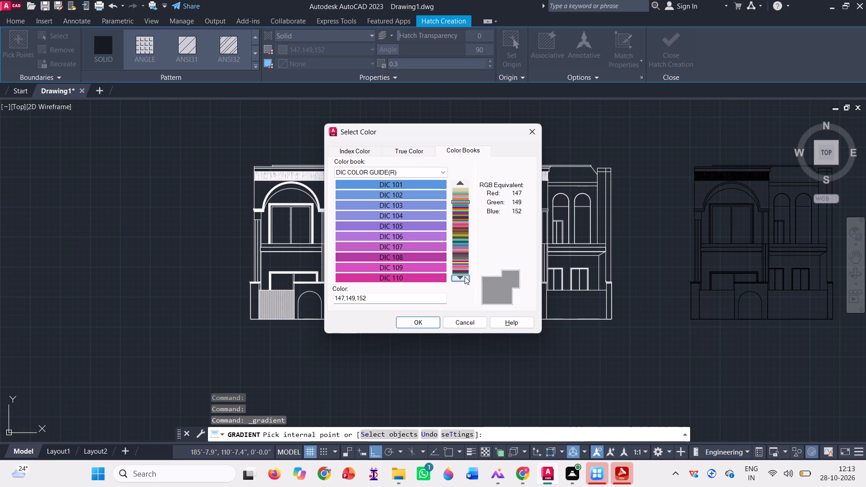
pyautogui.click(465, 276)
pyautogui.click(465, 276)
pyautogui.click(465, 276)
pyautogui.click(465, 276)
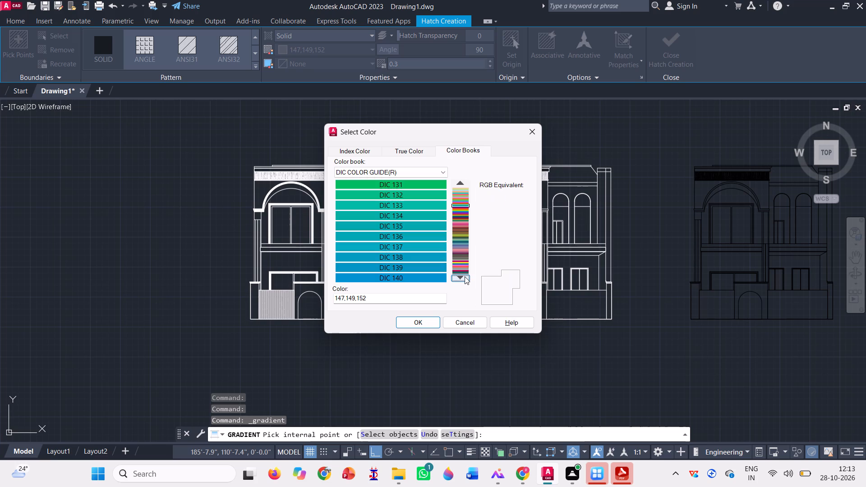
pyautogui.click(465, 276)
pyautogui.click(465, 276)
pyautogui.click(465, 276)
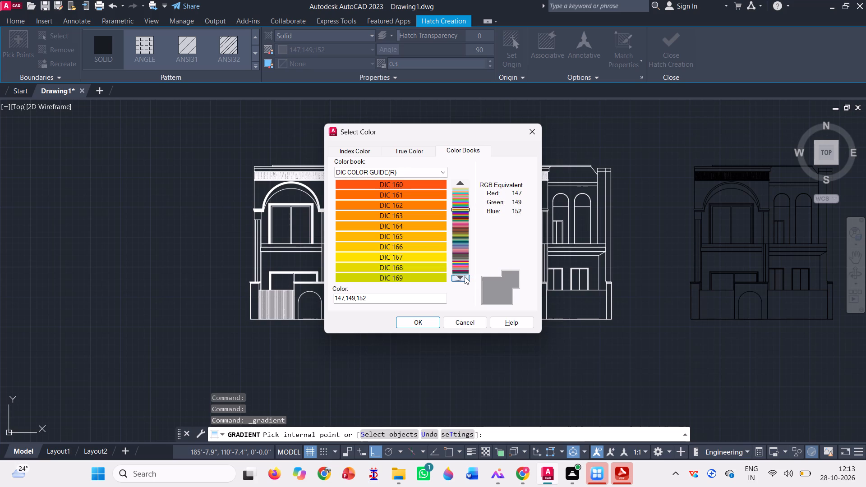
pyautogui.click(465, 276)
pyautogui.click(465, 276)
pyautogui.click(465, 276)
pyautogui.click(465, 276)
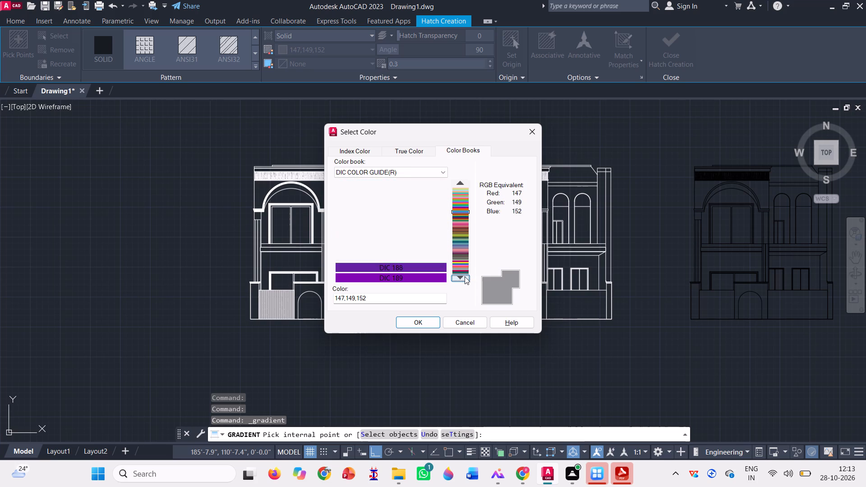
pyautogui.click(465, 276)
pyautogui.click(465, 276)
pyautogui.click(465, 276)
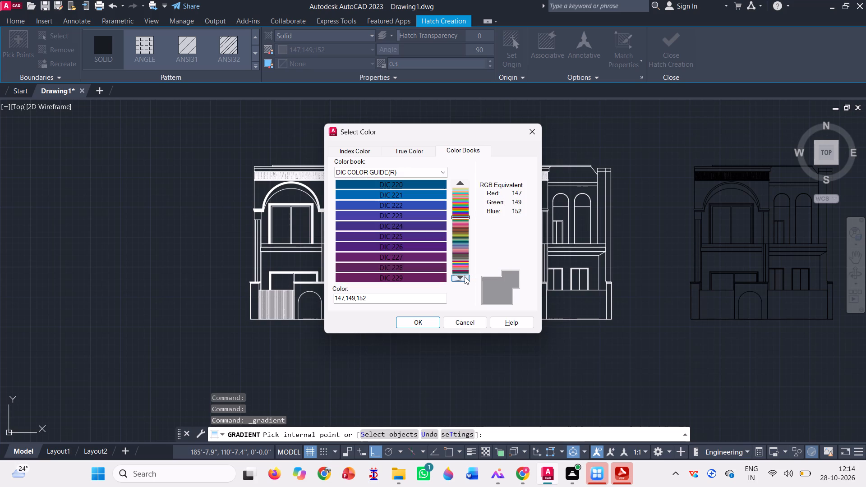
pyautogui.click(465, 276)
pyautogui.click(465, 276)
pyautogui.click(465, 276)
pyautogui.click(465, 276)
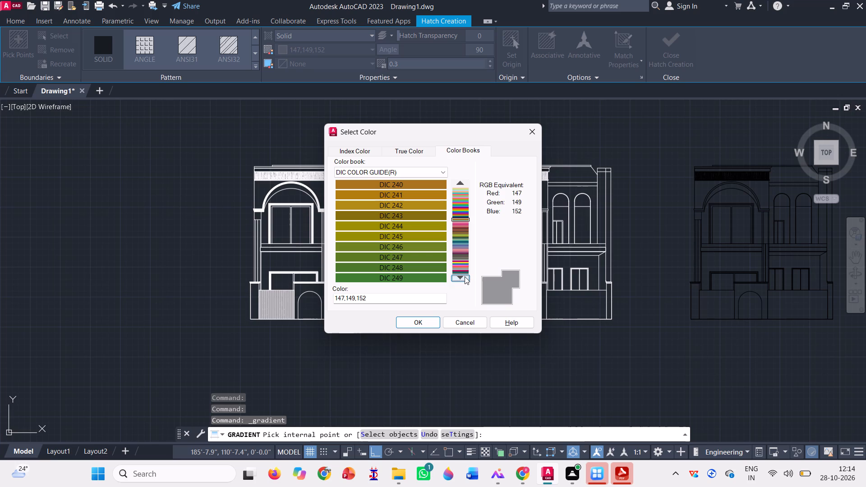
pyautogui.click(465, 276)
pyautogui.click(465, 276)
pyautogui.click(465, 276)
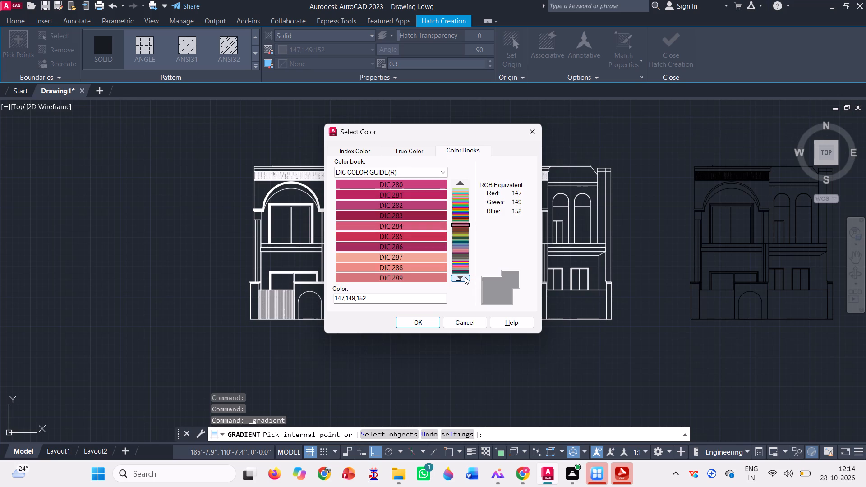
pyautogui.click(465, 276)
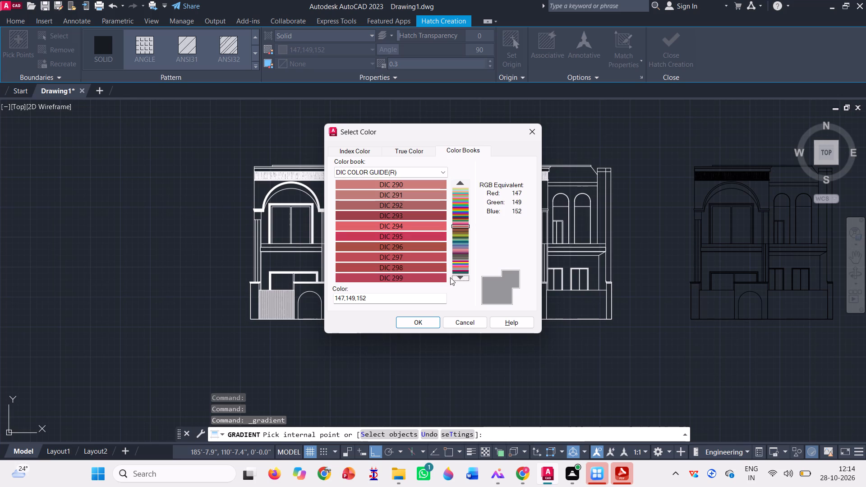
pyautogui.click(457, 279)
pyautogui.click(457, 279)
pyautogui.click(457, 279)
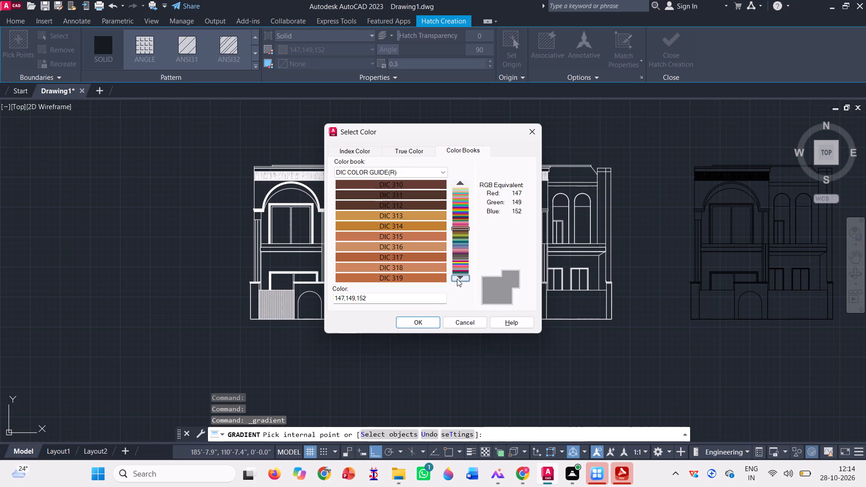
pyautogui.click(457, 279)
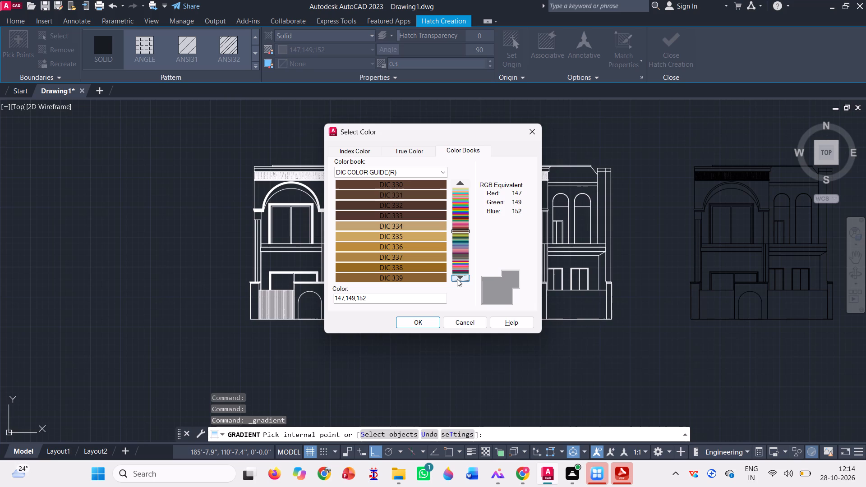
pyautogui.click(393, 227)
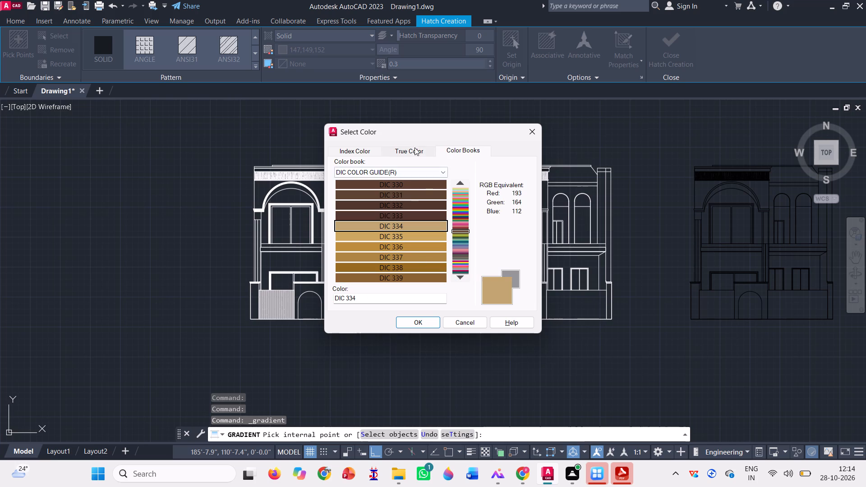
# Lighten the hatch's true colour to luminance 82, giving RGB 227,215,191, and accept it.
pyautogui.click(415, 147)
pyautogui.click(460, 207)
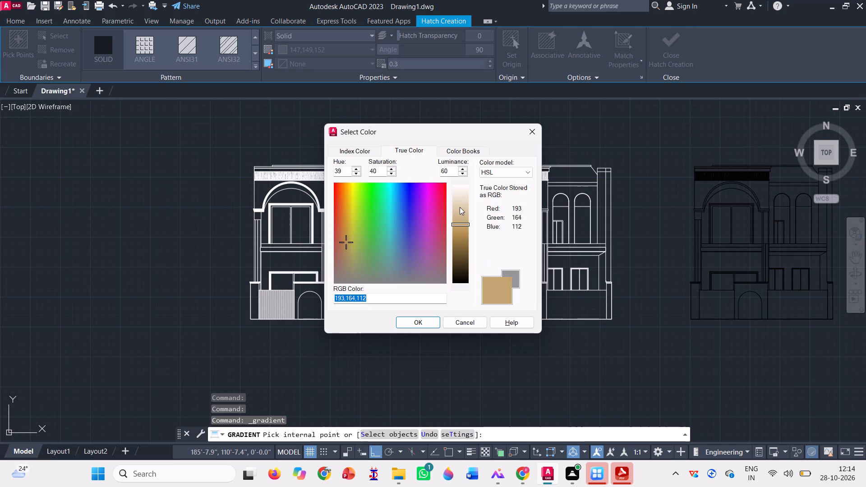
pyautogui.click(462, 203)
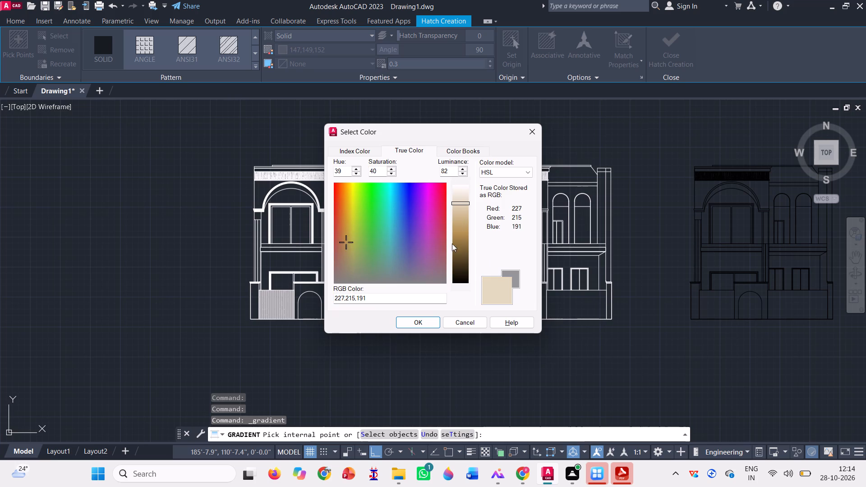
pyautogui.click(424, 320)
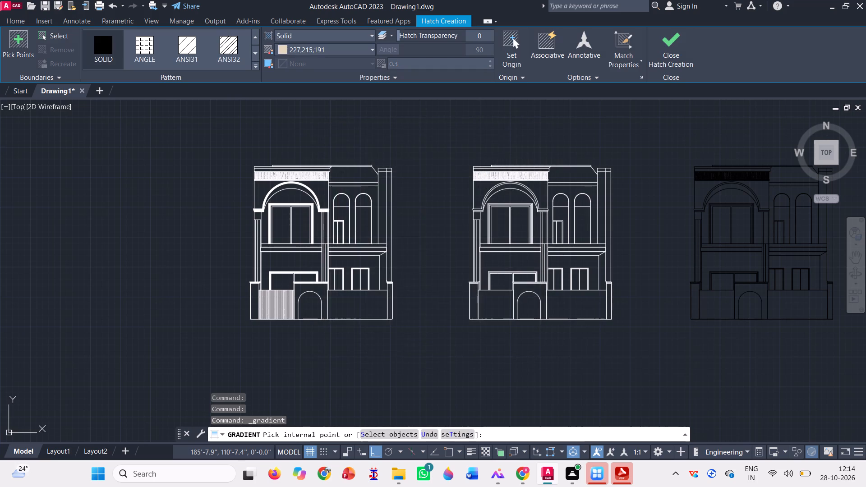
# Fill the two cornice bands above the ribbed frieze and the thin parapet strip above them with the solid beige hatch.
pyautogui.scroll(5, 297, 165)
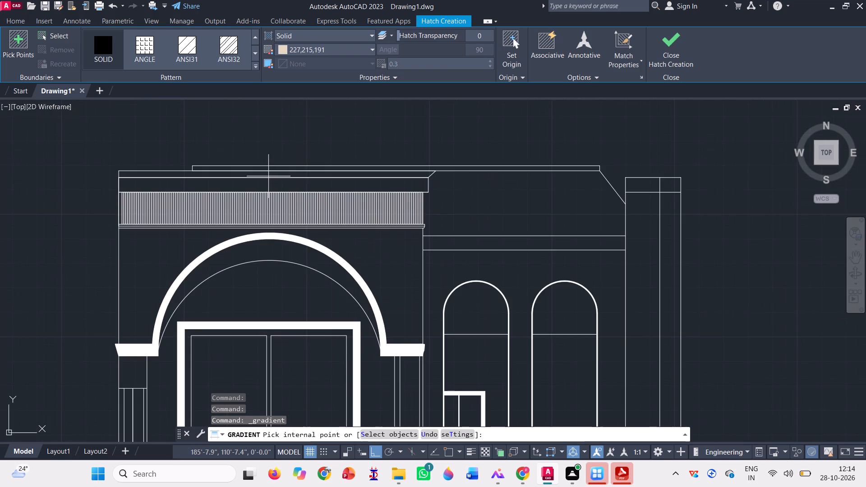
pyautogui.click(261, 189)
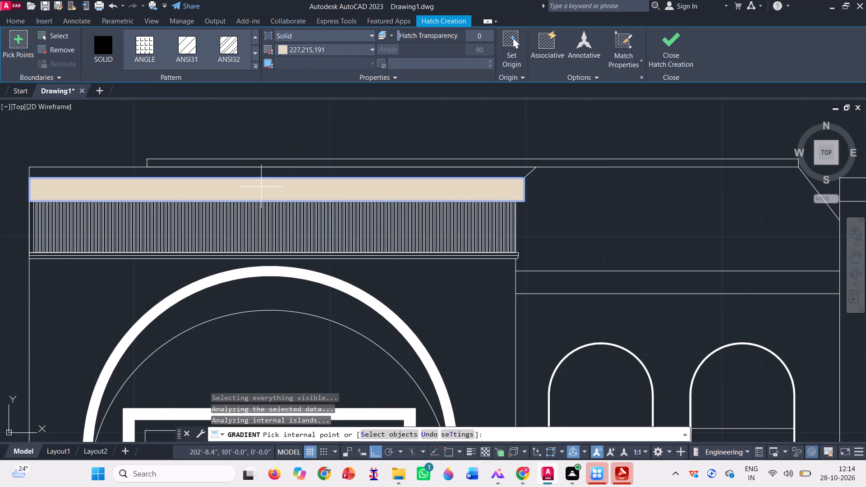
pyautogui.click(266, 173)
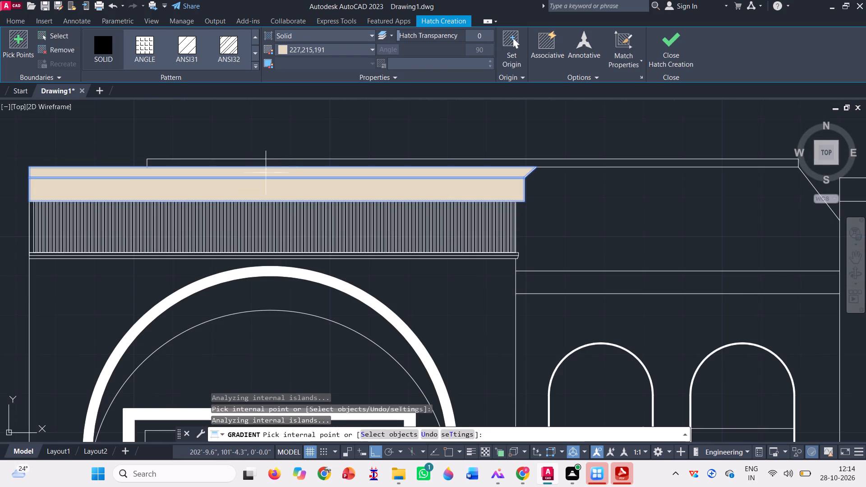
pyautogui.click(276, 166)
# Add the solid beige fill to the slanted-top side strip beside the ground-floor windows and the tall outer pier.
pyautogui.scroll(-3, 246, 170)
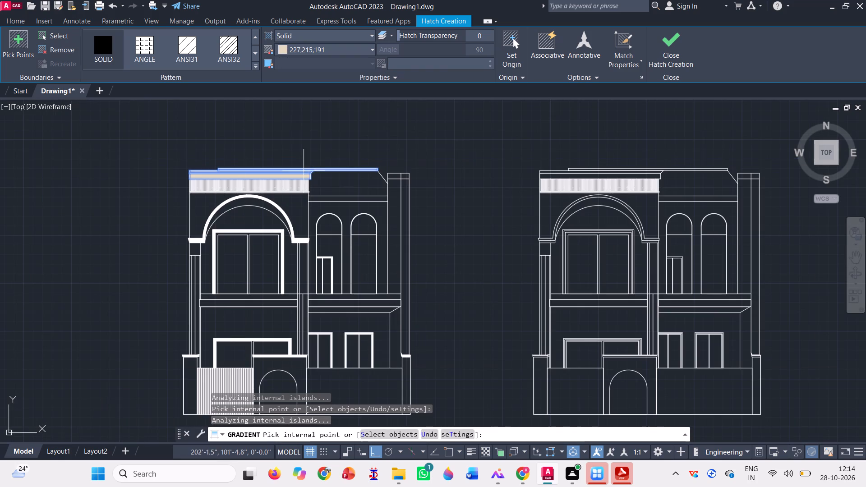
pyautogui.scroll(-1, 352, 181)
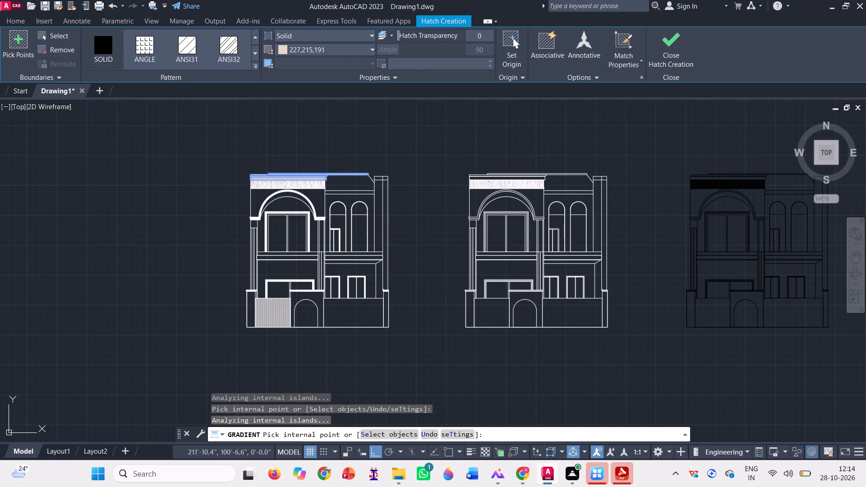
pyautogui.scroll(3, 397, 181)
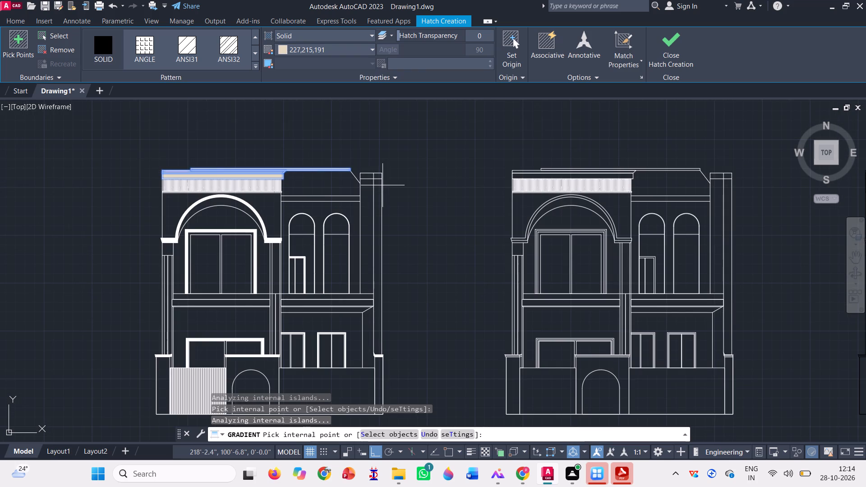
pyautogui.scroll(1, 380, 186)
pyautogui.scroll(-2, 380, 186)
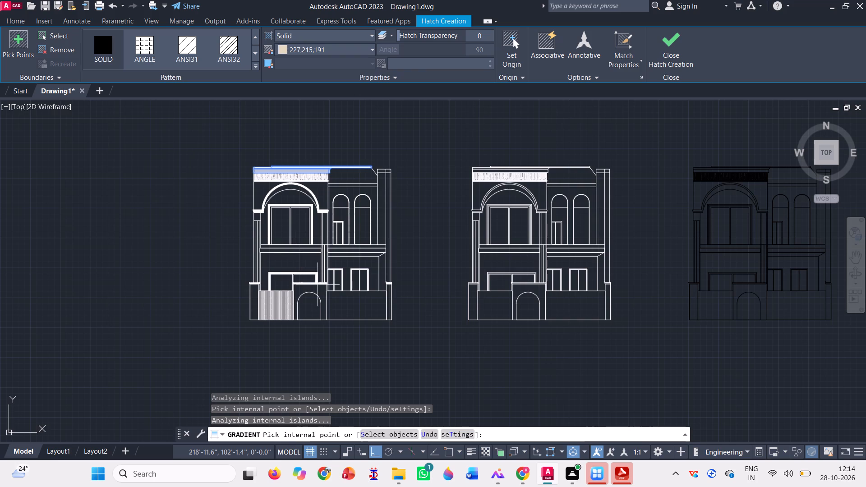
pyautogui.scroll(3, 390, 271)
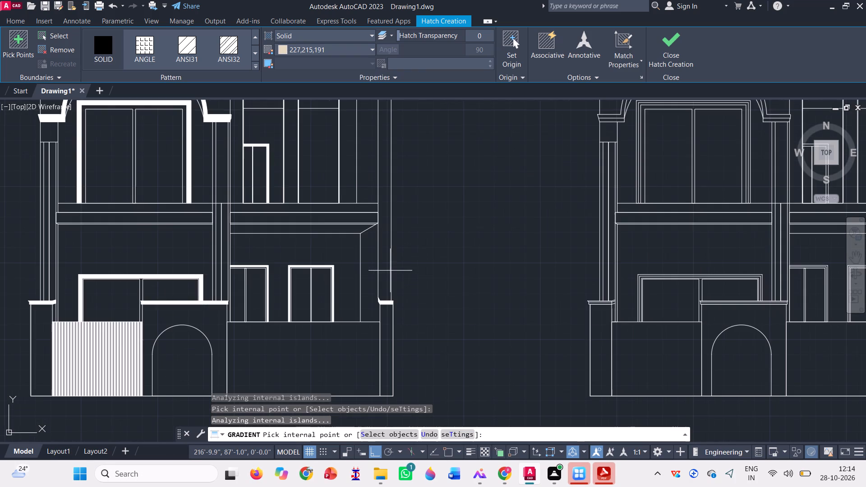
pyautogui.click(371, 257)
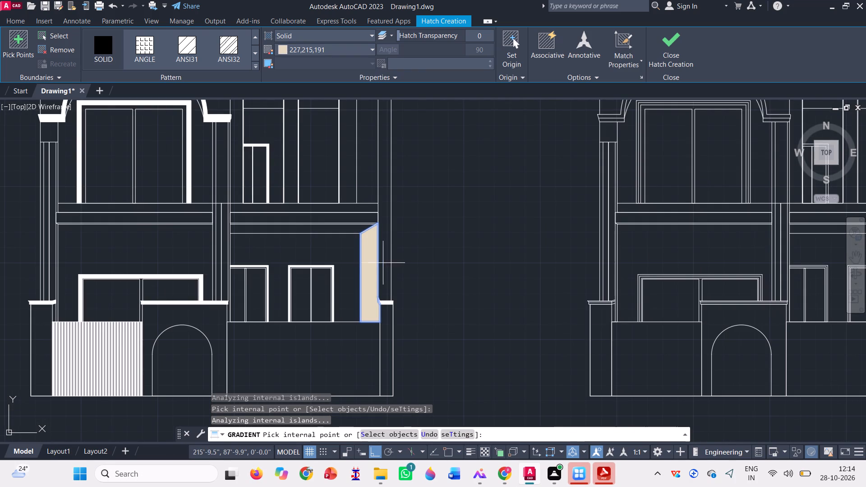
pyautogui.click(386, 256)
# Add the solid beige fill to the horizontal floor band between the storeys, adjoining the tall outer pier.
pyautogui.scroll(-1, 401, 298)
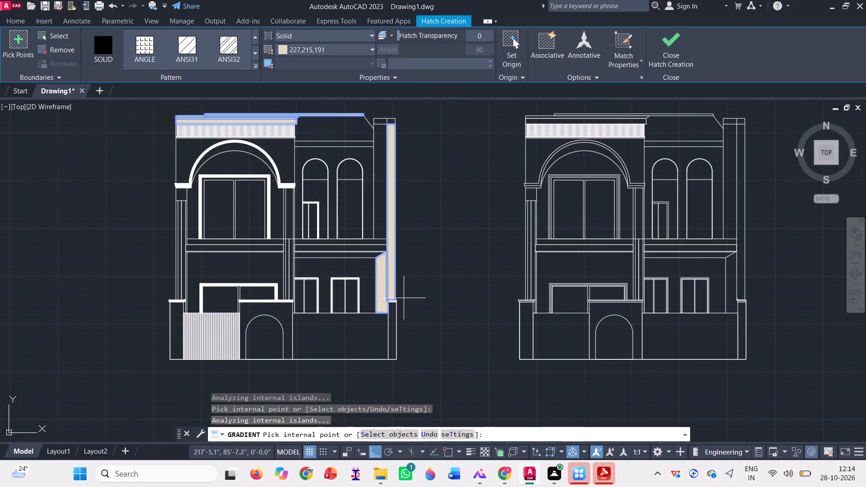
pyautogui.scroll(-1, 405, 297)
pyautogui.scroll(3, 352, 253)
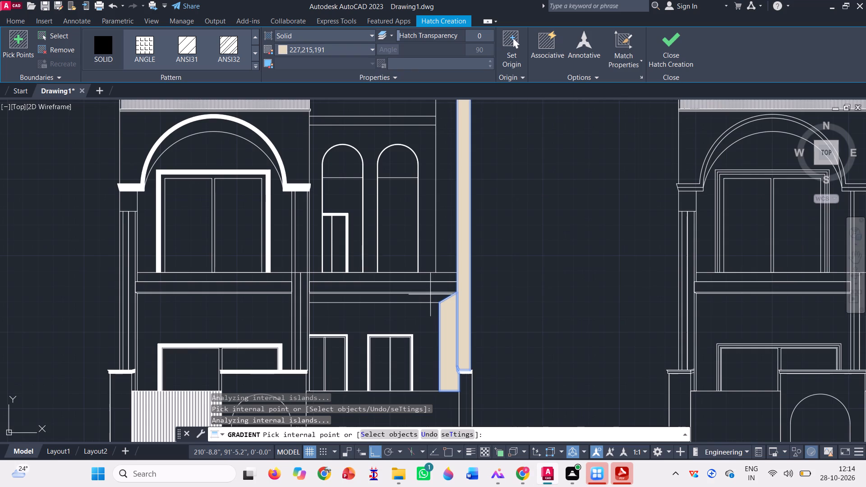
pyautogui.scroll(3, 432, 293)
pyautogui.click(401, 265)
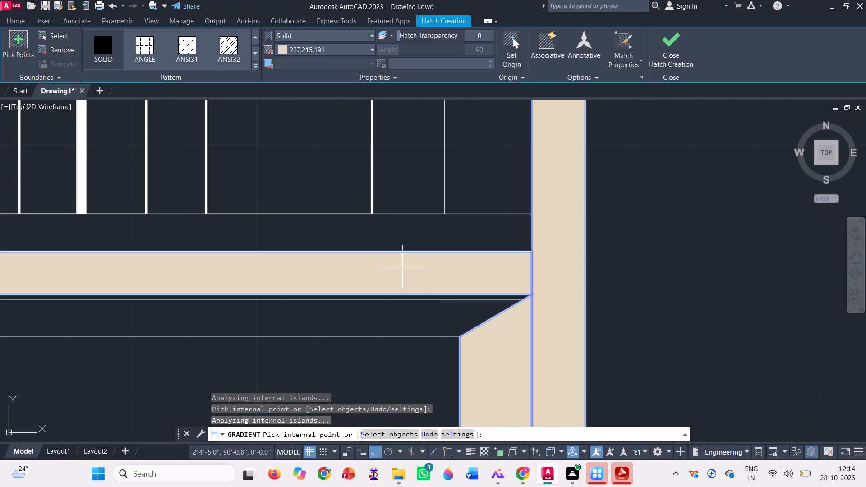
# Add the solid beige fill to the wall around the wide ground-floor window and the floor band directly above it.
pyautogui.scroll(-2, 424, 275)
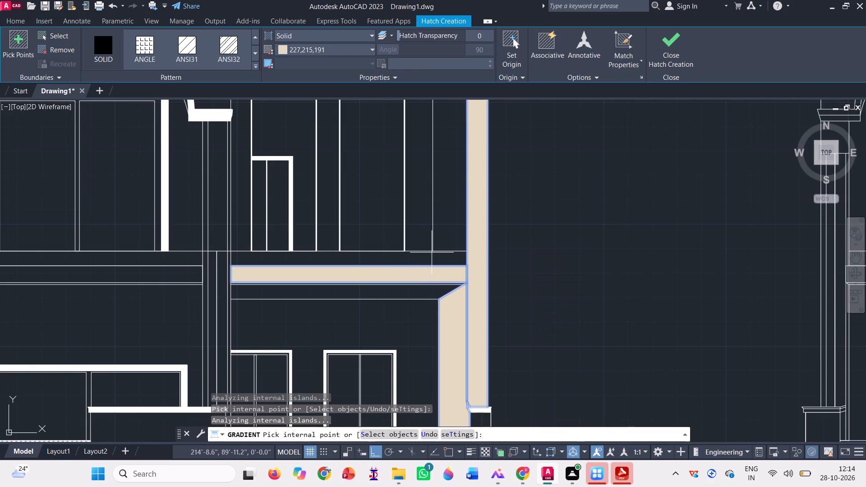
pyautogui.scroll(-2, 514, 234)
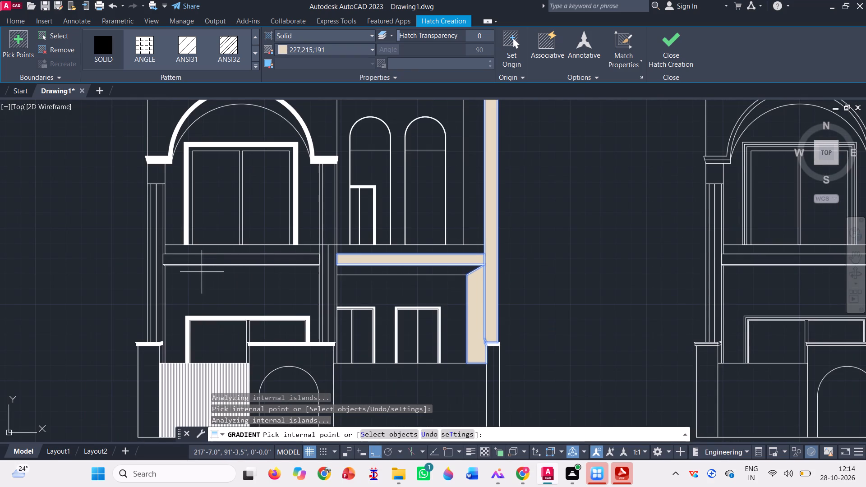
pyautogui.click(210, 284)
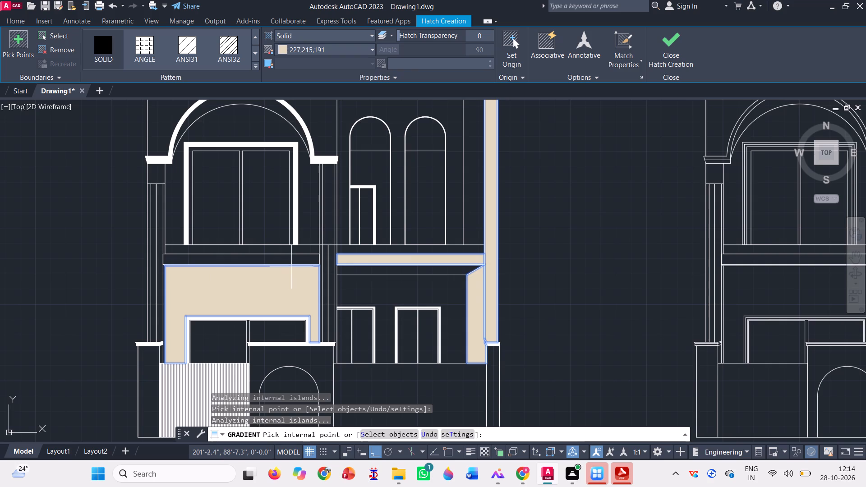
pyautogui.scroll(2, 304, 246)
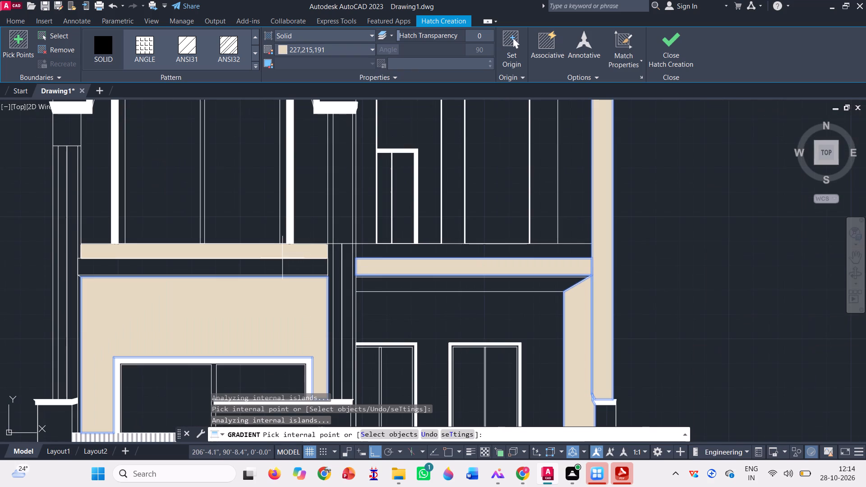
pyautogui.click(255, 263)
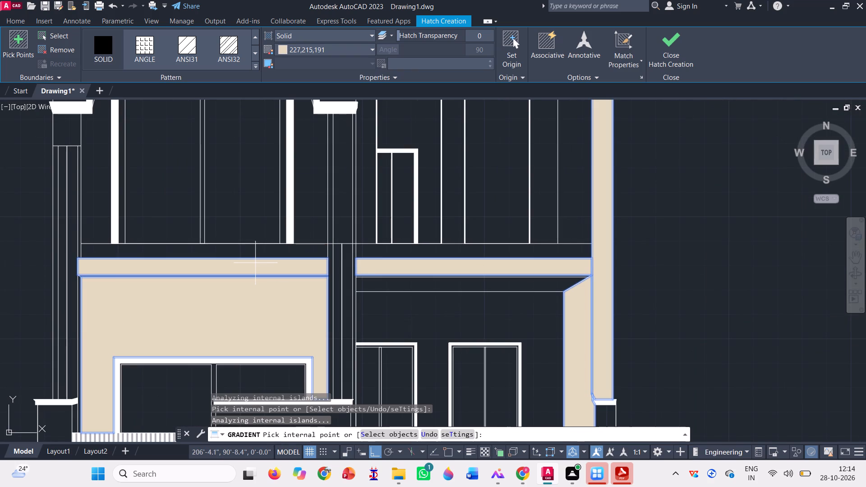
# Add the solid beige fill to both strips of the central column, below the upper-floor line between the two floor bands.
pyautogui.scroll(3, 337, 271)
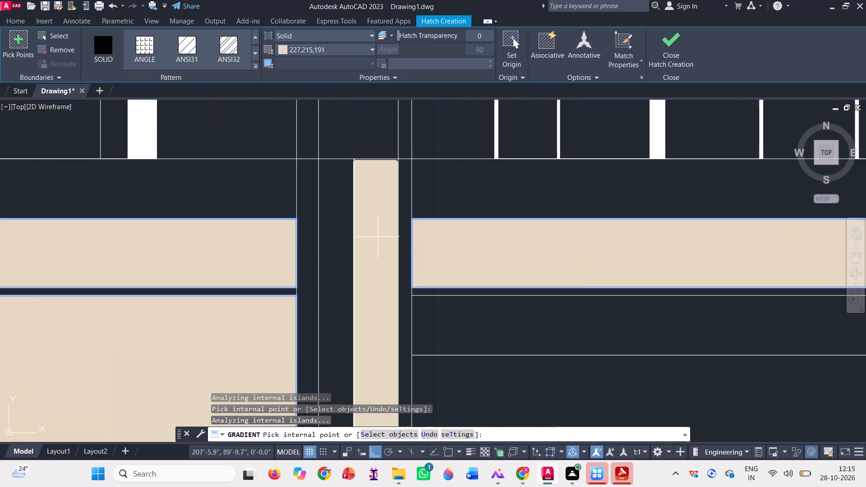
pyautogui.click(378, 237)
pyautogui.click(318, 216)
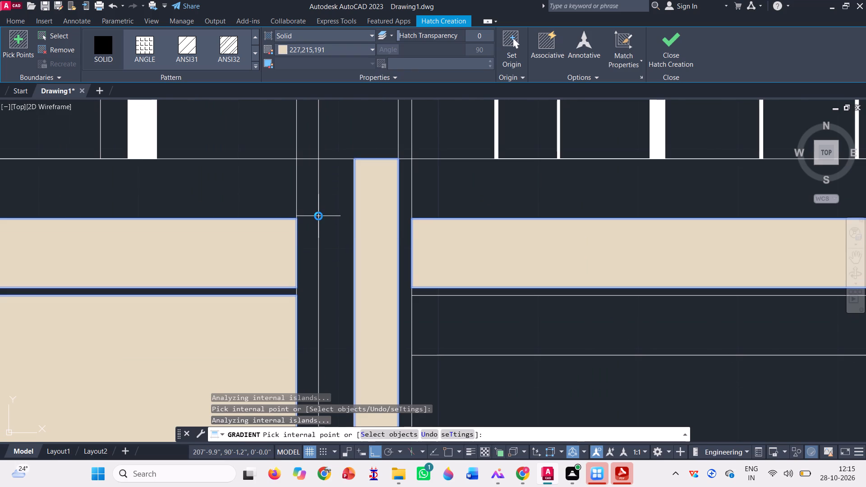
pyautogui.click(514, 243)
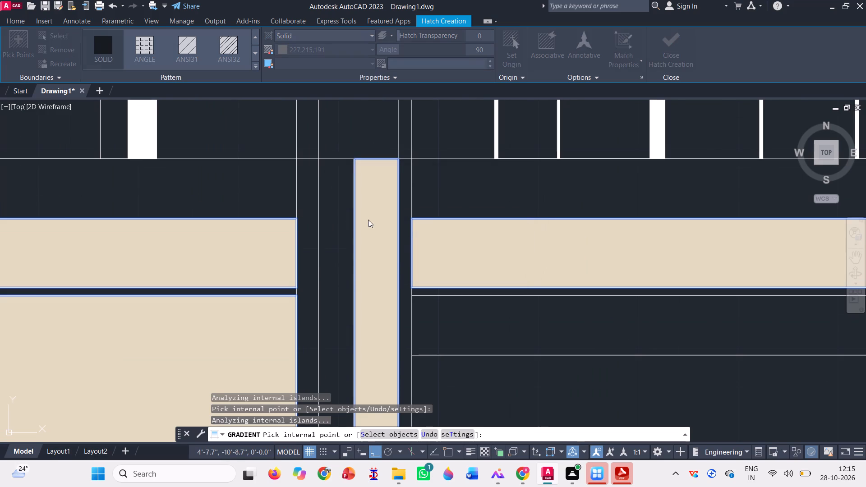
pyautogui.click(331, 196)
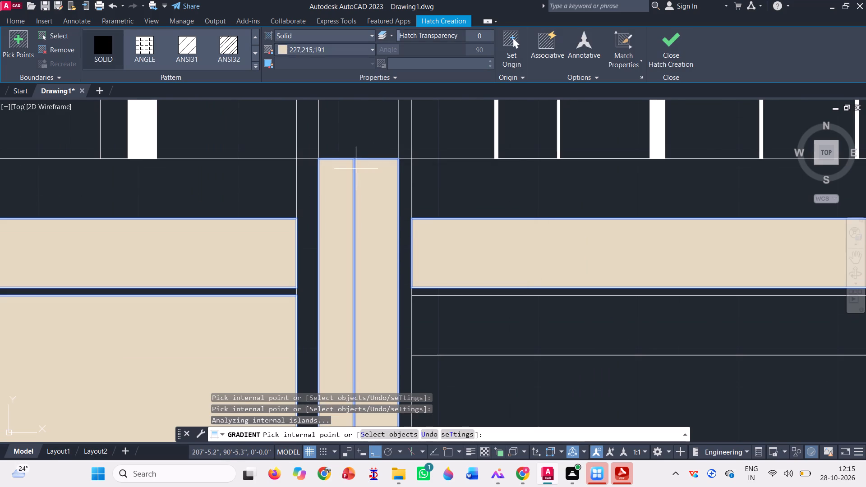
# Add the solid beige fill to both vertical strips of the outer column beside the wide-window bay.
pyautogui.scroll(3, 359, 161)
pyautogui.scroll(-7, 381, 175)
pyautogui.scroll(-1, 434, 212)
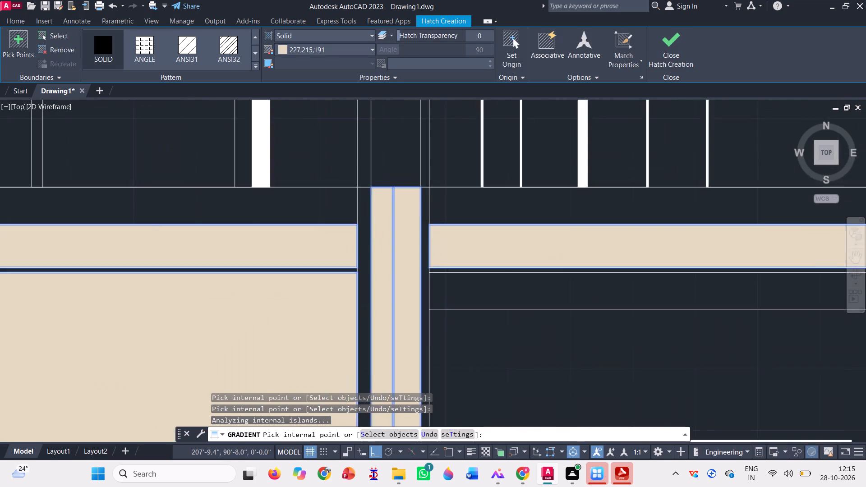
pyautogui.scroll(-2, 434, 212)
pyautogui.scroll(3, 242, 187)
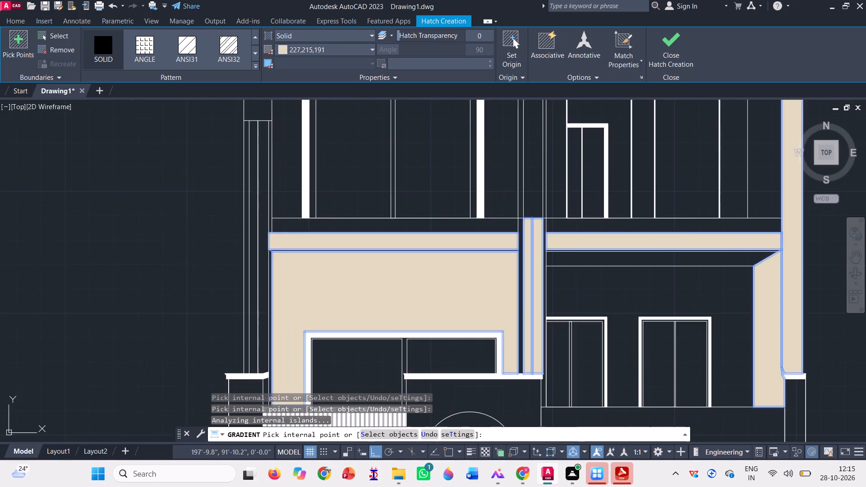
pyautogui.click(260, 206)
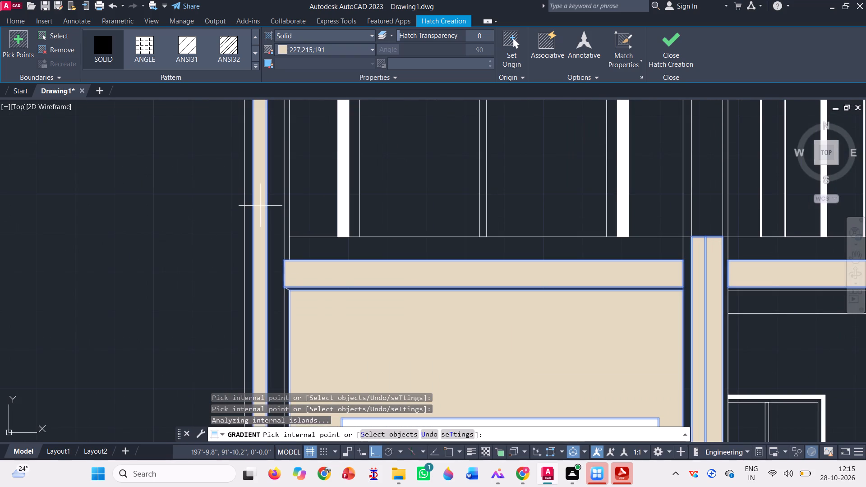
pyautogui.scroll(3, 296, 202)
pyautogui.click(242, 185)
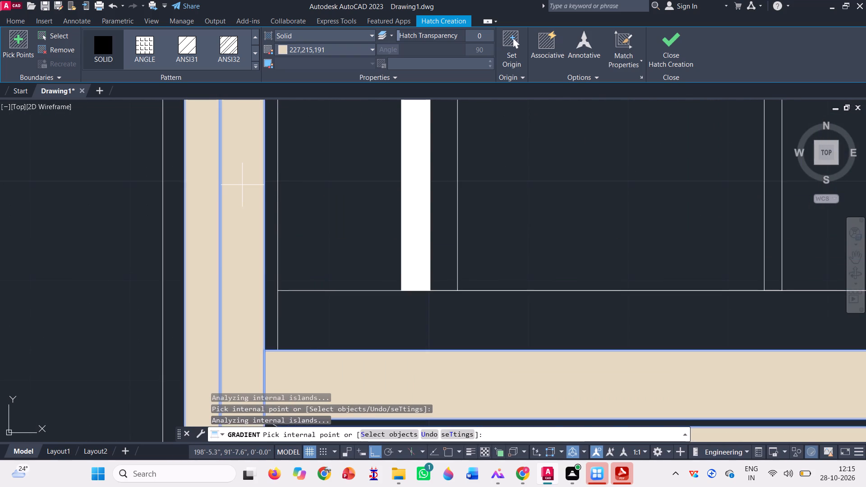
# Add the solid beige fill to the wall around the large upper-floor window and the crescent between it and the arch trim.
pyautogui.scroll(-4, 290, 250)
pyautogui.scroll(-2, 306, 286)
pyautogui.scroll(1, 344, 232)
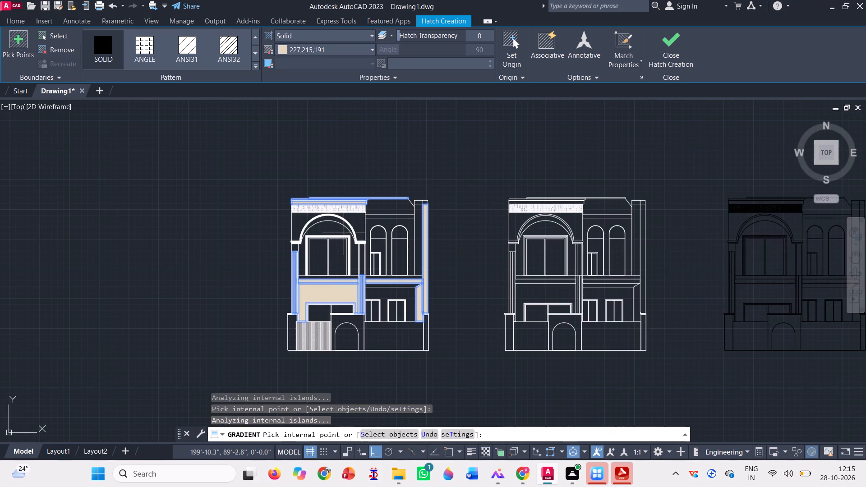
pyautogui.click(324, 222)
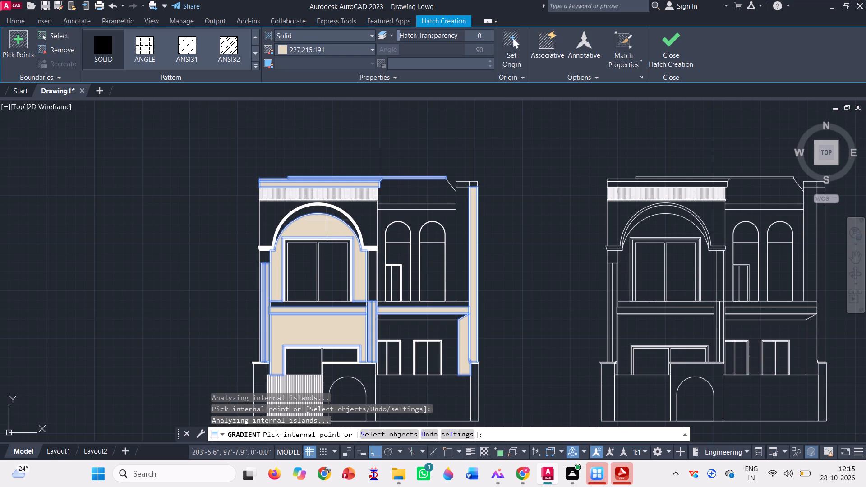
pyautogui.scroll(3, 333, 209)
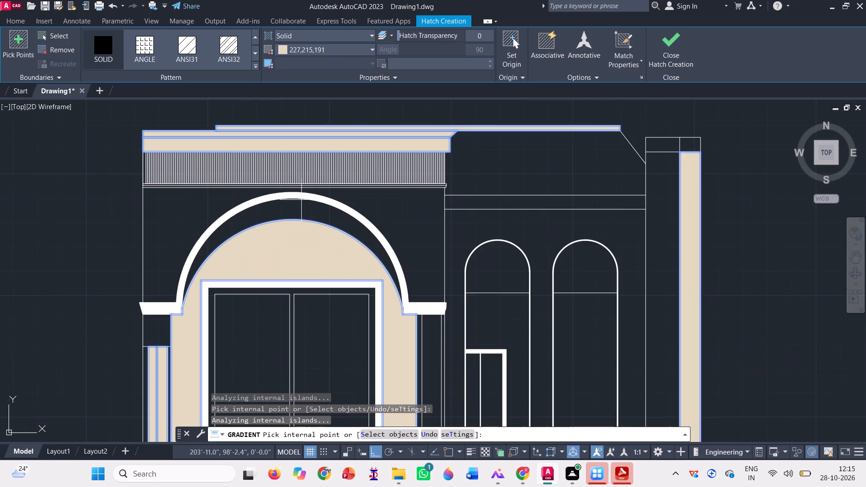
pyautogui.click(298, 207)
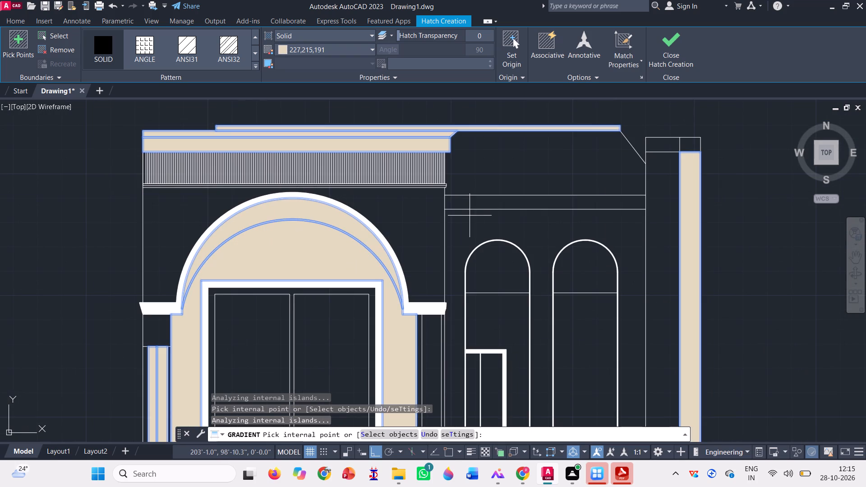
# Add the solid beige fill to the wall around the twin arched windows and the horizontal band above them.
pyautogui.click(451, 221)
pyautogui.scroll(-1, 449, 221)
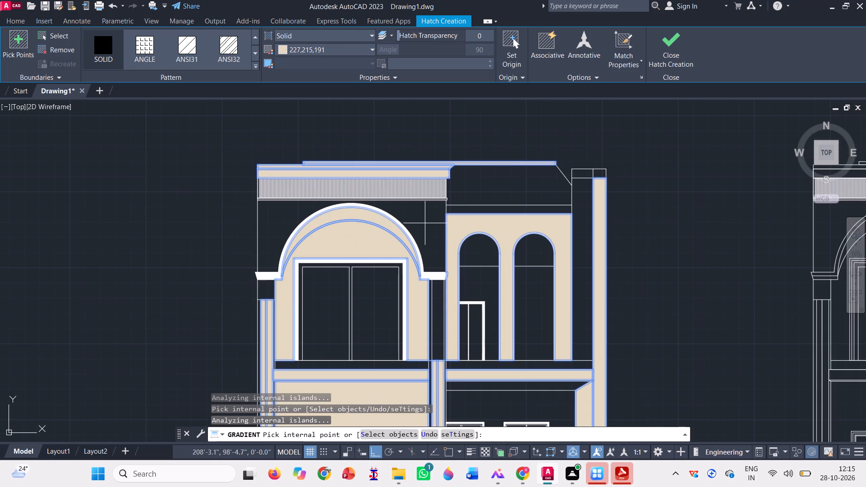
pyautogui.scroll(-1, 417, 220)
pyautogui.scroll(3, 456, 211)
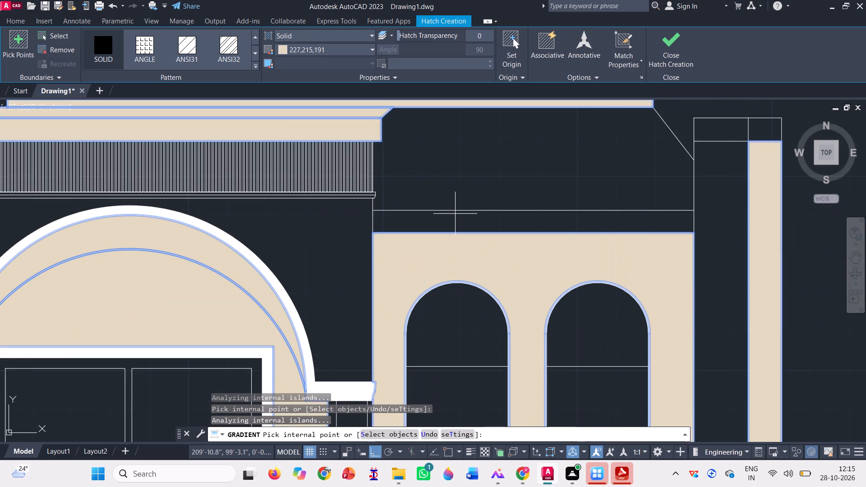
pyautogui.click(452, 216)
# Add the solid beige fill to both outer base piers, the wall around the arched gateway, and the arch opening itself.
pyautogui.scroll(-1, 462, 206)
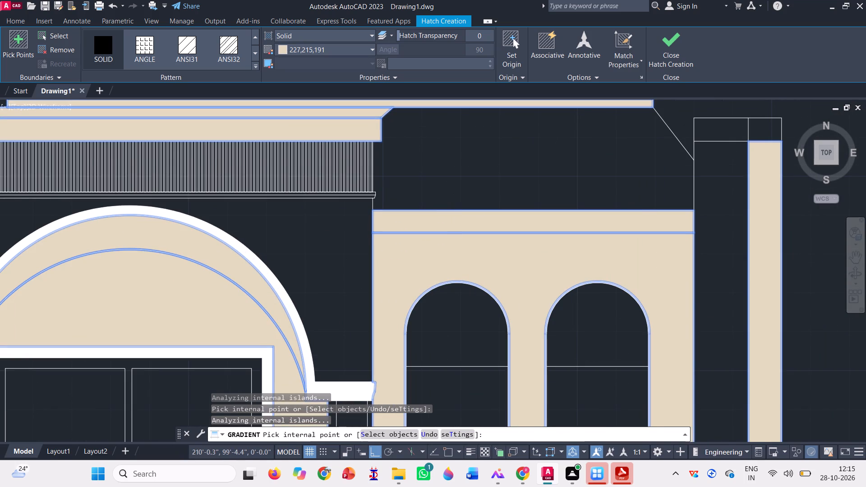
pyautogui.scroll(-4, 465, 207)
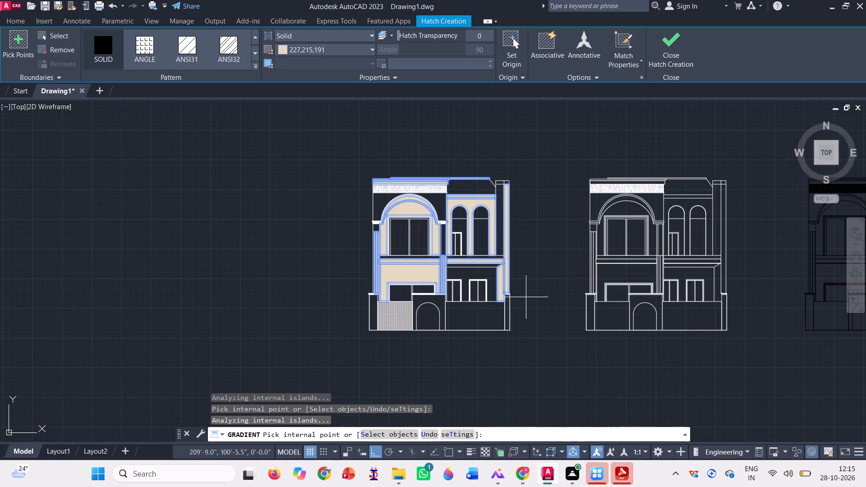
pyautogui.scroll(3, 354, 324)
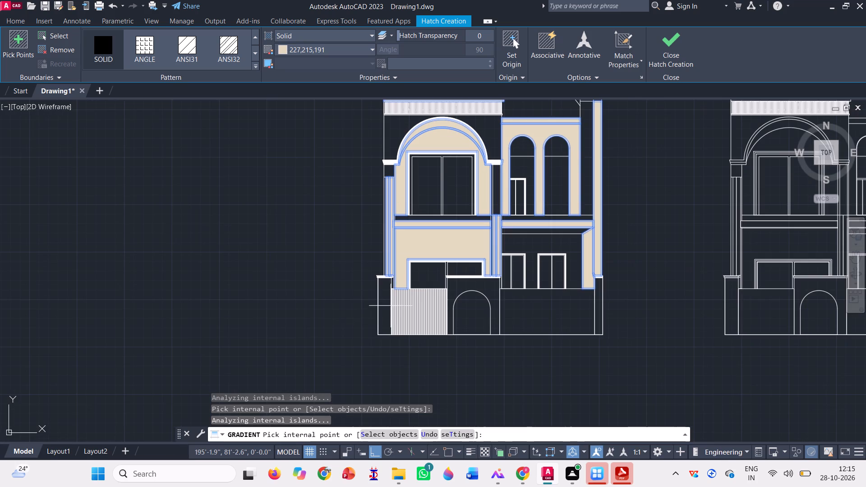
pyautogui.click(382, 297)
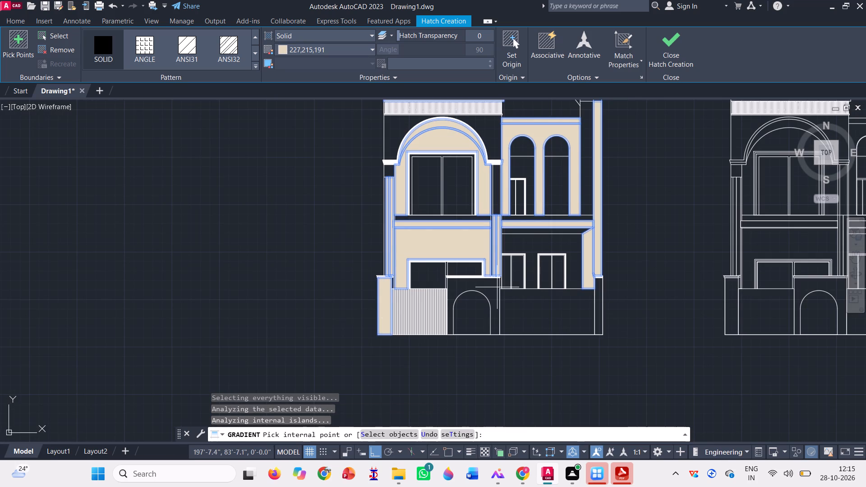
pyautogui.scroll(1, 497, 287)
pyautogui.click(490, 291)
pyautogui.click(460, 322)
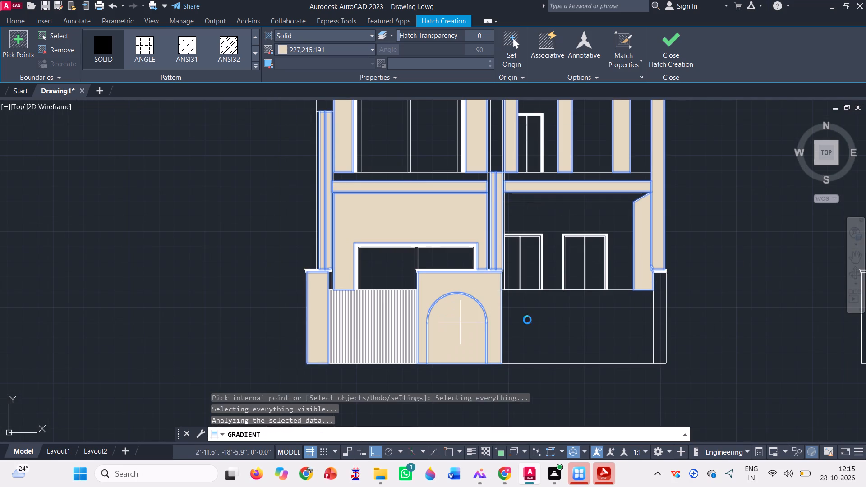
pyautogui.click(657, 313)
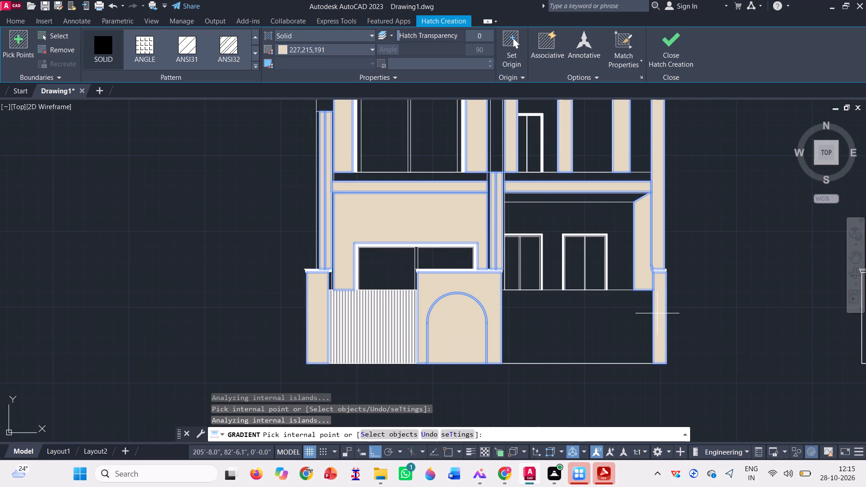
# Add the solid beige fill to the wall surrounding the large arch, below the ribbed frieze.
pyautogui.scroll(-2, 468, 344)
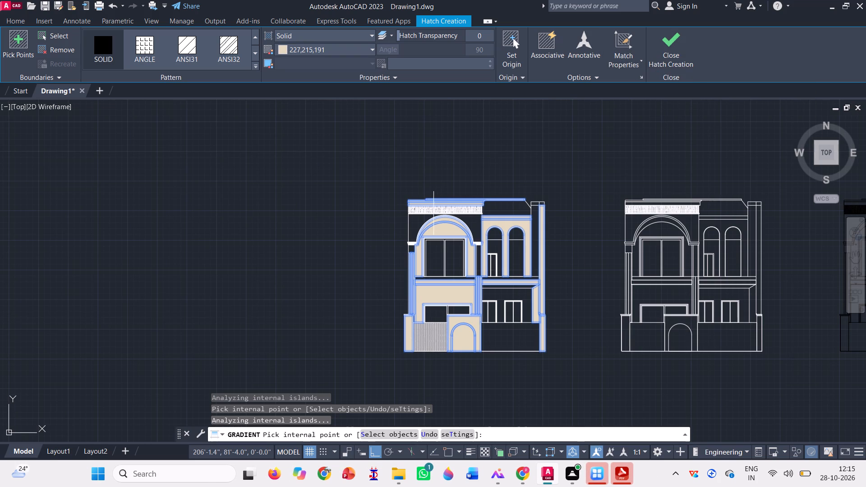
pyautogui.scroll(2, 412, 230)
pyautogui.click(416, 224)
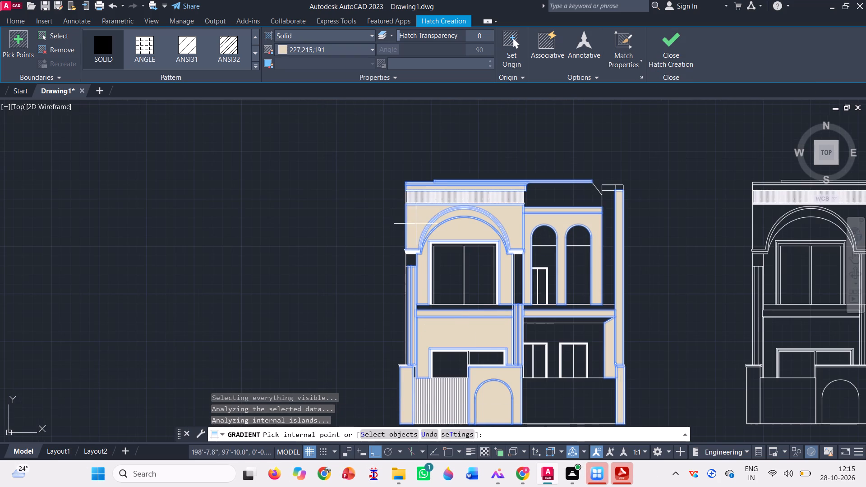
# Add the solid beige fill to the outer column's top block and the upper central column, then finish the hatch.
pyautogui.scroll(-2, 378, 233)
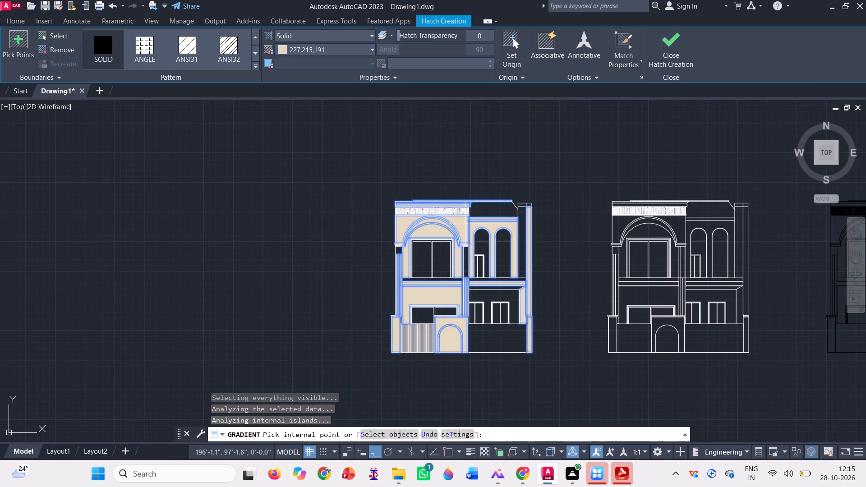
pyautogui.scroll(1, 481, 265)
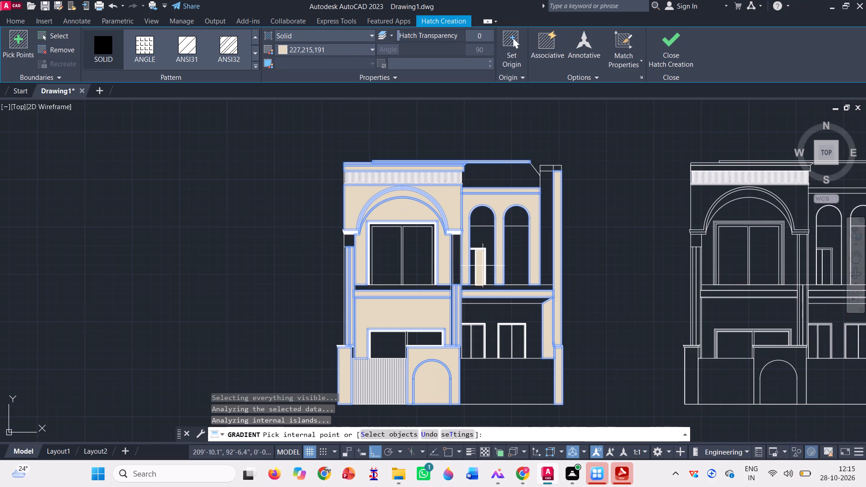
pyautogui.scroll(3, 353, 233)
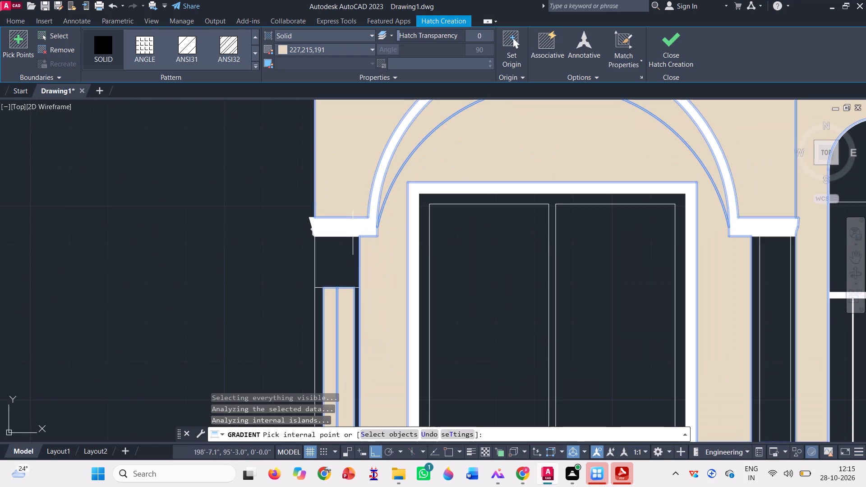
pyautogui.click(343, 262)
pyautogui.scroll(-4, 343, 225)
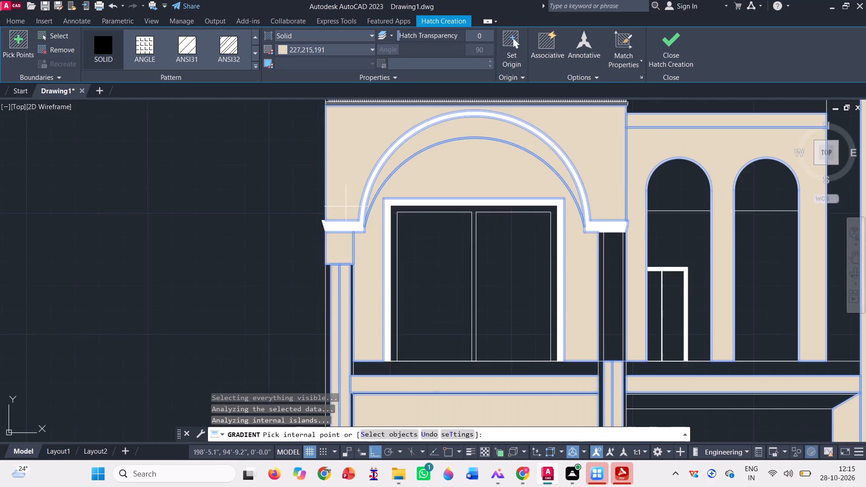
pyautogui.scroll(-1, 346, 207)
pyautogui.scroll(1, 450, 243)
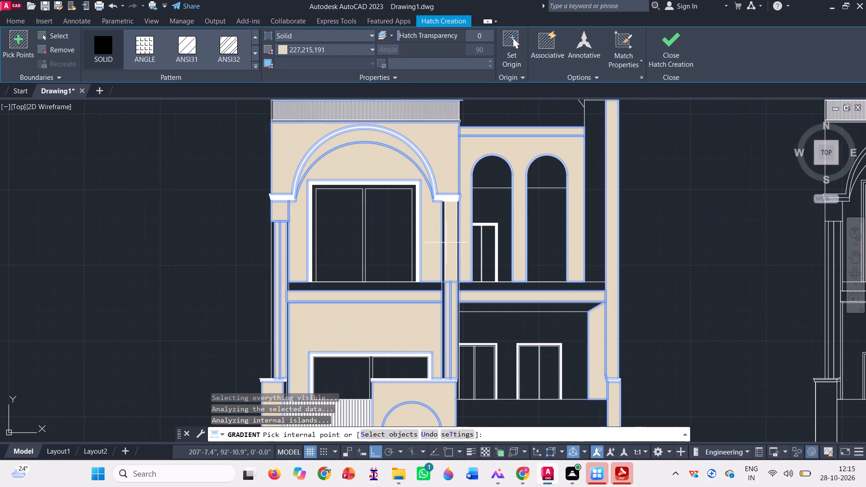
pyautogui.click(446, 243)
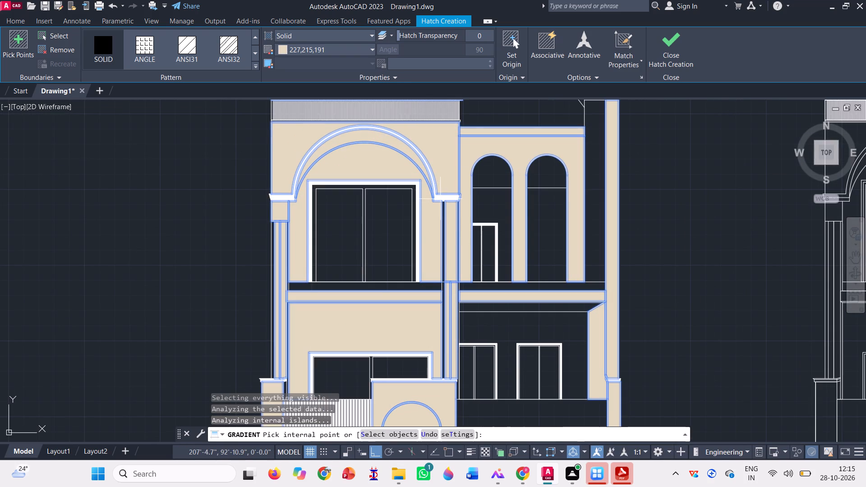
pyautogui.scroll(-1, 442, 196)
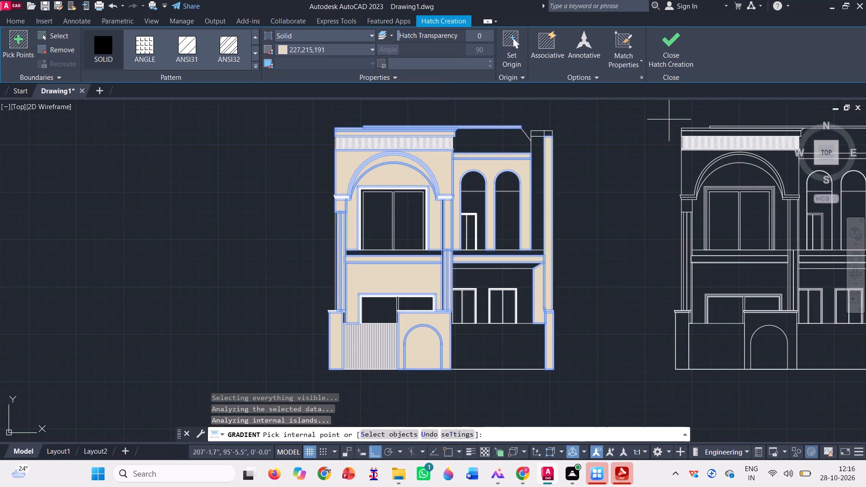
pyautogui.click(681, 43)
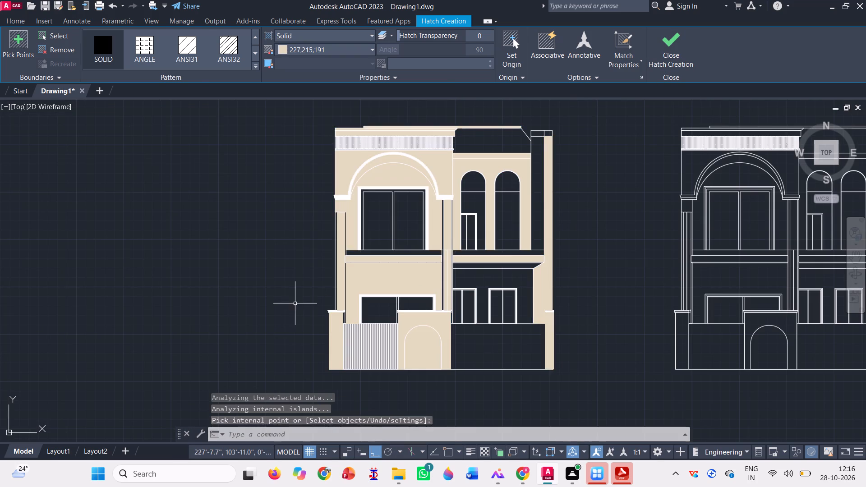
# Offset the arched gateway outline inward by 2.4" in the unhatched elevation copy beside the beige one.
pyautogui.scroll(-2, 233, 276)
pyautogui.scroll(3, 492, 301)
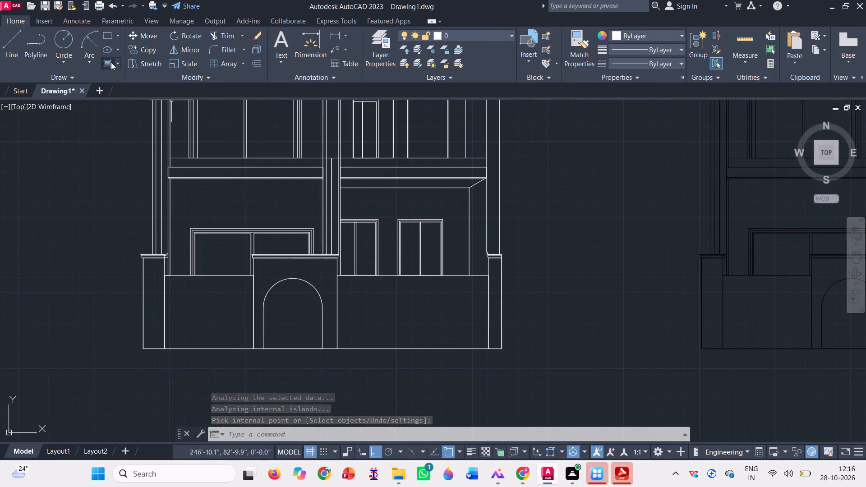
pyautogui.click(258, 68)
pyautogui.press('space')
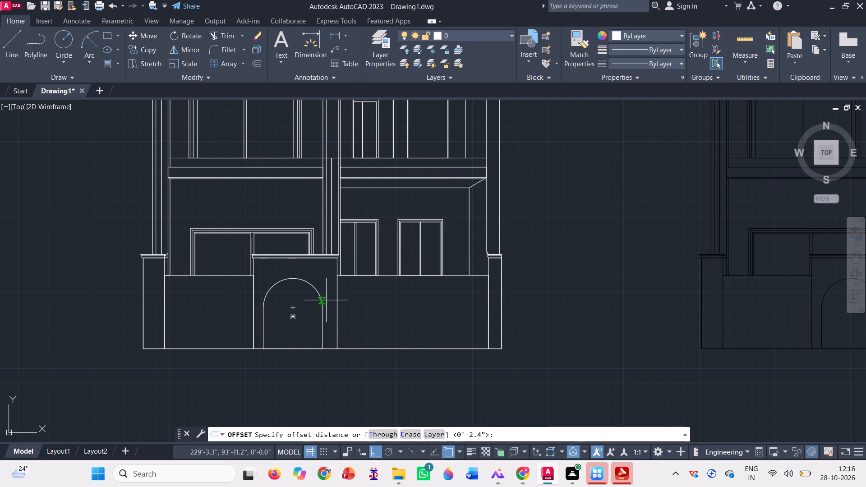
pyautogui.click(320, 300)
pyautogui.click(314, 300)
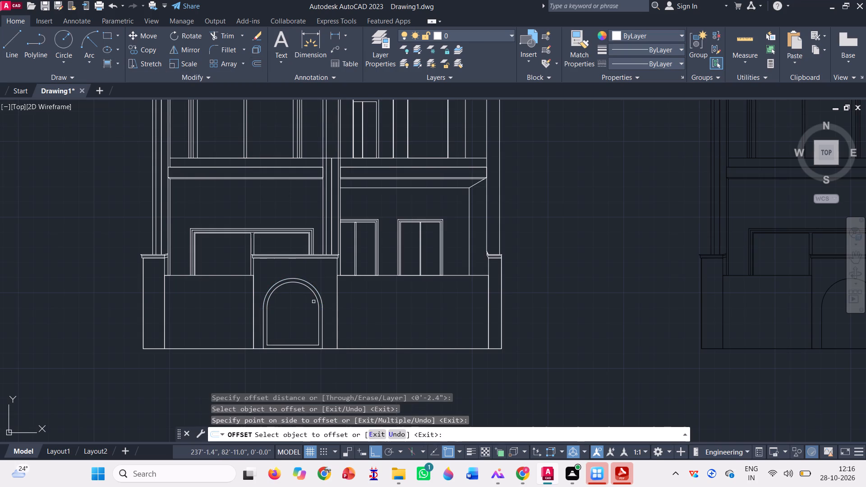
pyautogui.press('Escape')
# Trim away the inner gateway outline's bottom line and extend both its vertical sides down to the ground line.
pyautogui.click(229, 35)
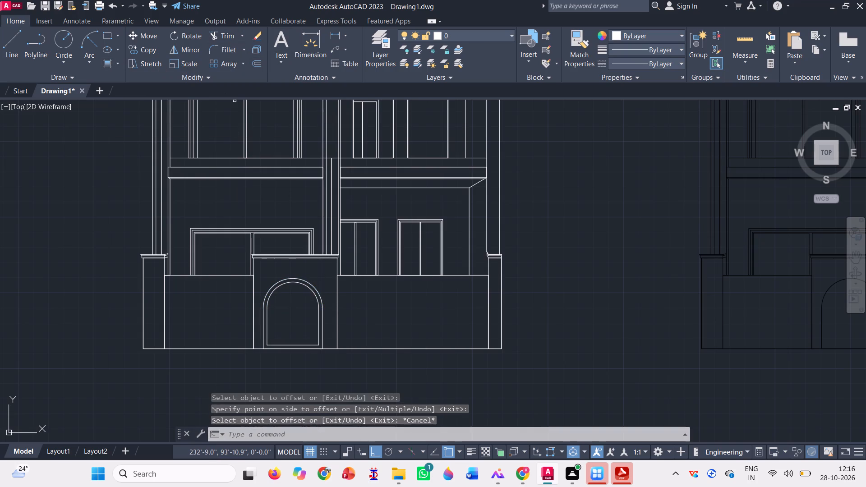
pyautogui.scroll(2, 309, 355)
pyautogui.click(278, 329)
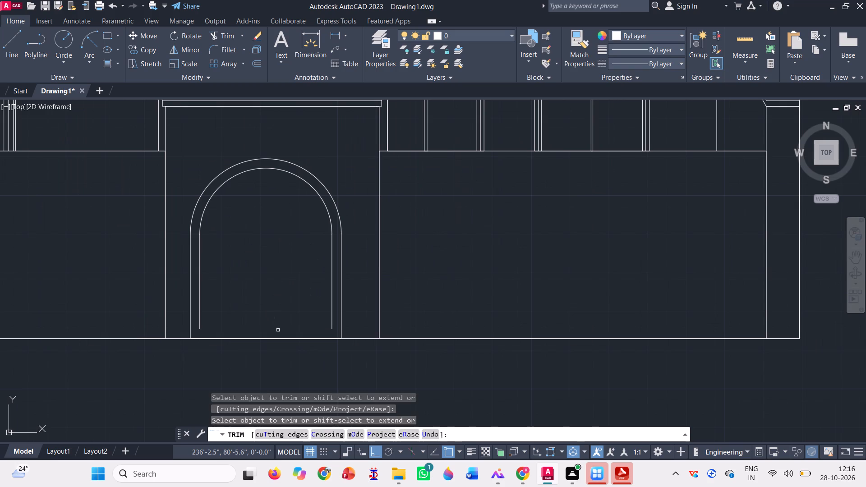
pyautogui.click(244, 33)
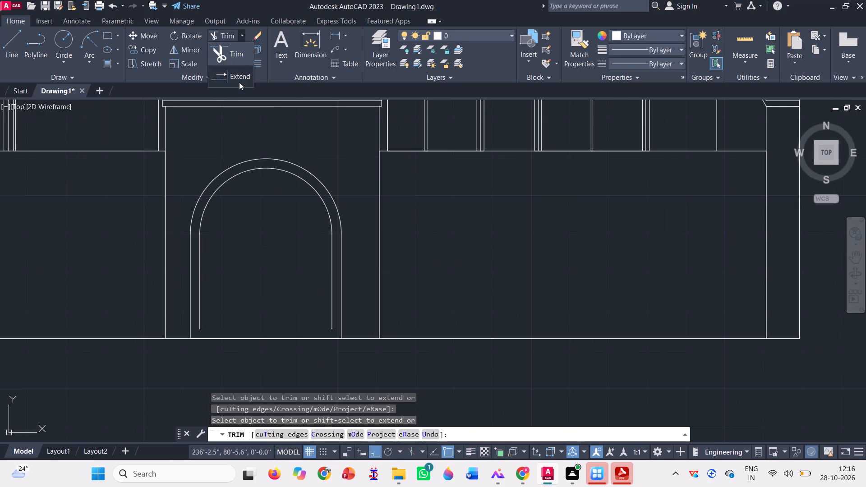
pyautogui.click(239, 82)
pyautogui.click(198, 287)
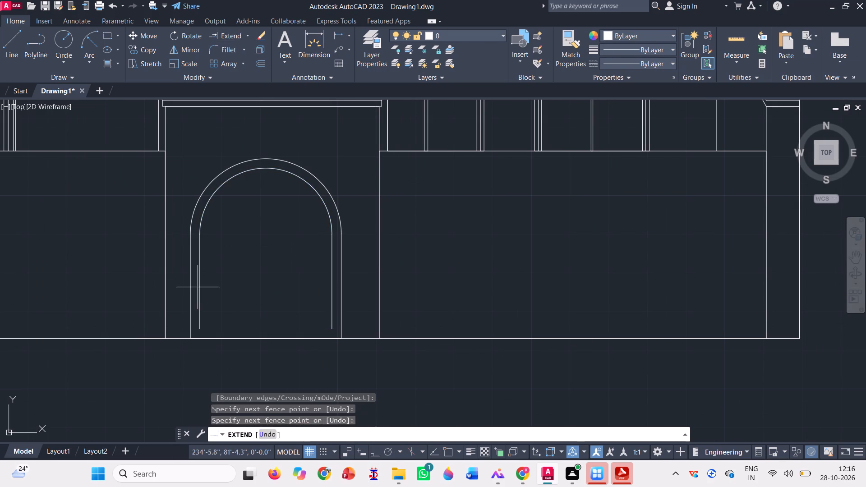
pyautogui.click(339, 296)
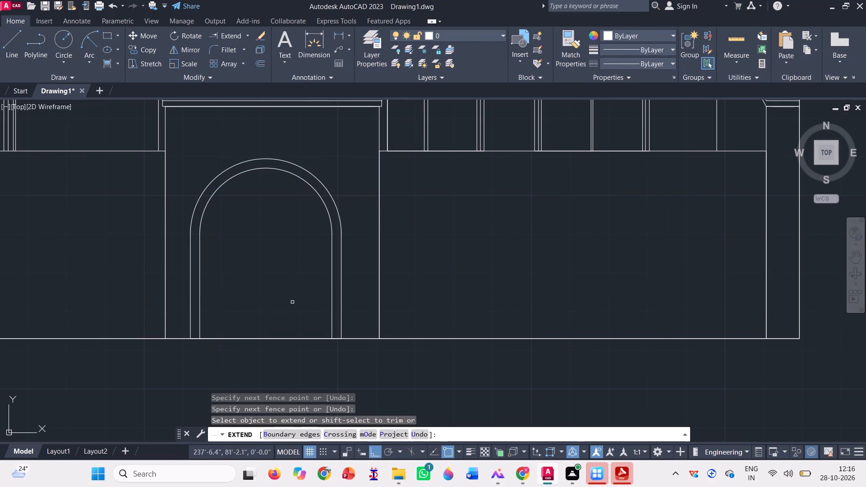
pyautogui.press('Escape')
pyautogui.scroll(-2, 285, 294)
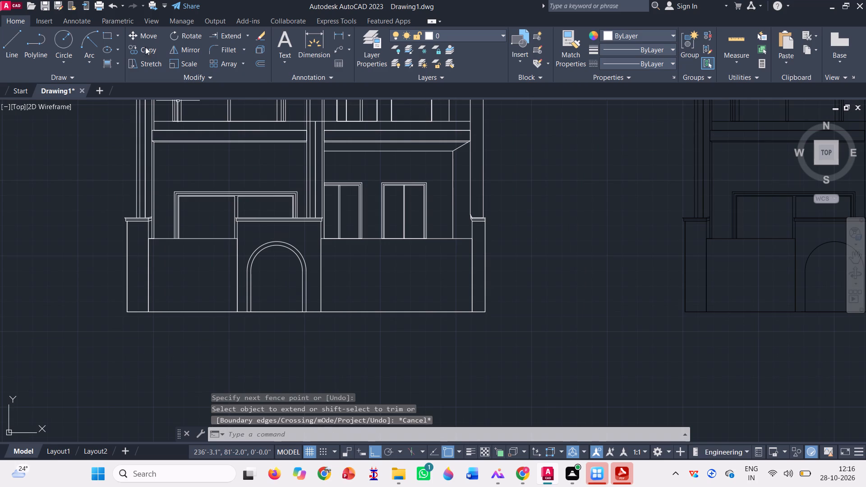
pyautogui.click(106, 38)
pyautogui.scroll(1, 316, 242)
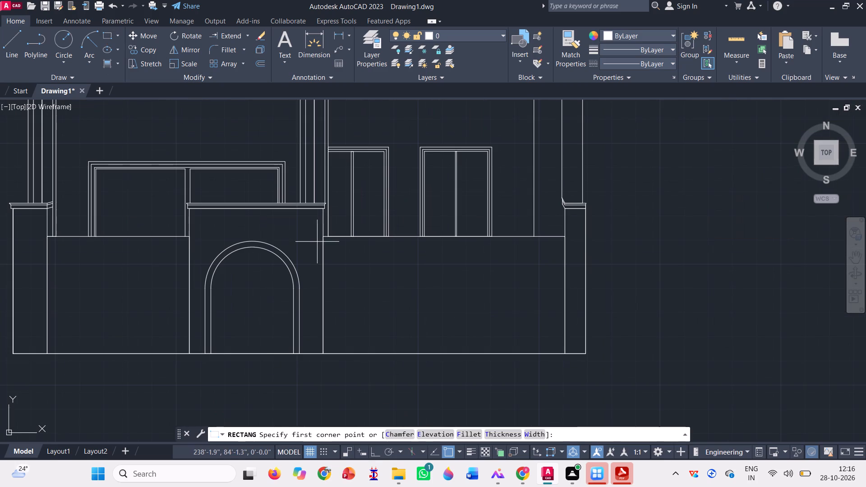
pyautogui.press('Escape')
# Set up a solid hatch in the ByLayer colour for the arched gateway area of the unhatched elevation copy.
pyautogui.scroll(-1, 359, 235)
pyautogui.scroll(-1, 521, 320)
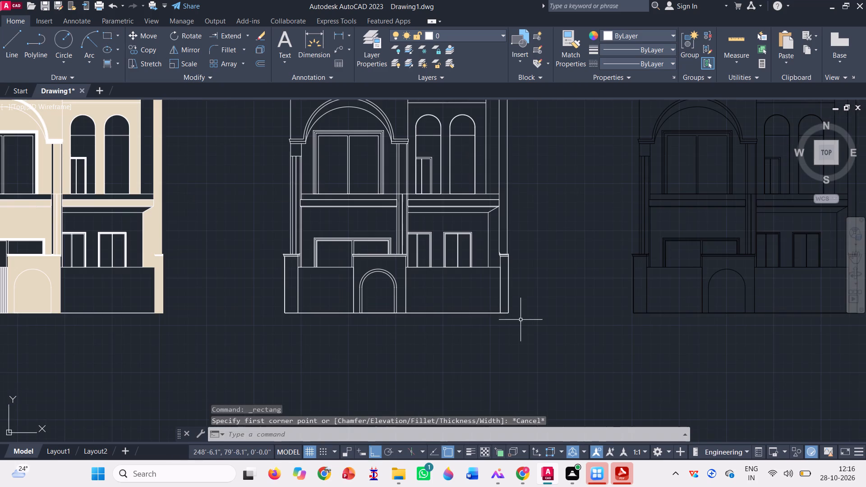
pyautogui.click(107, 61)
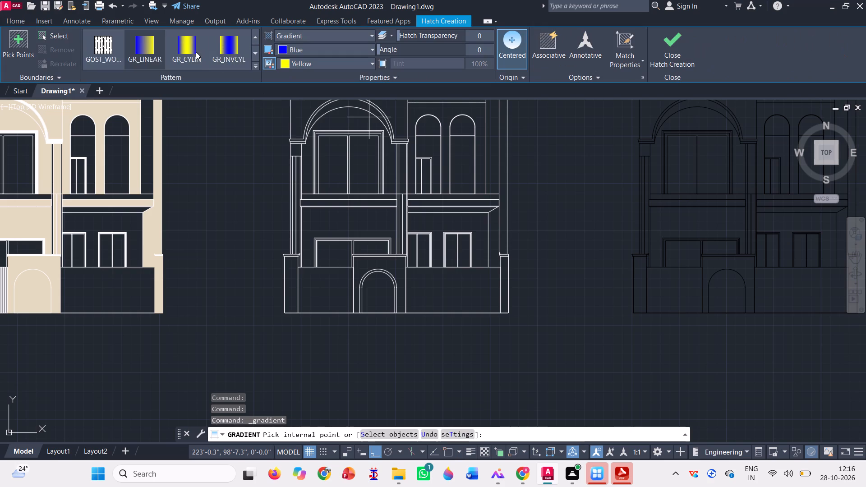
pyautogui.scroll(11, 196, 52)
pyautogui.click(97, 46)
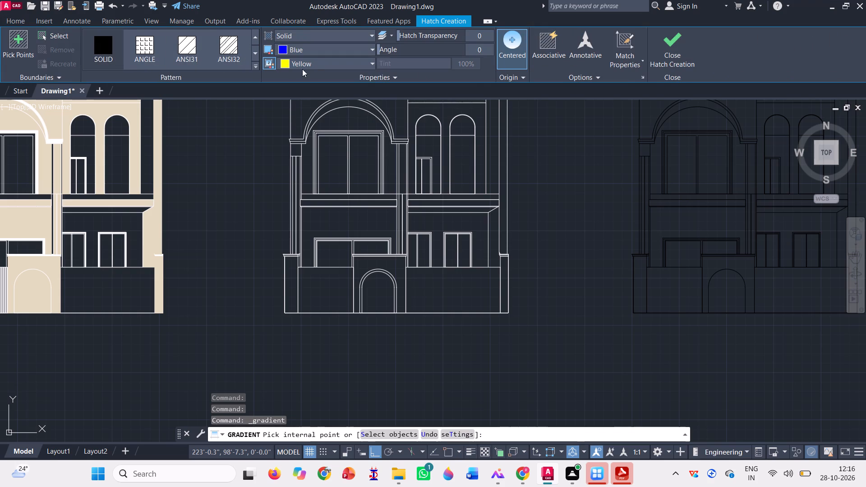
pyautogui.scroll(1, 326, 53)
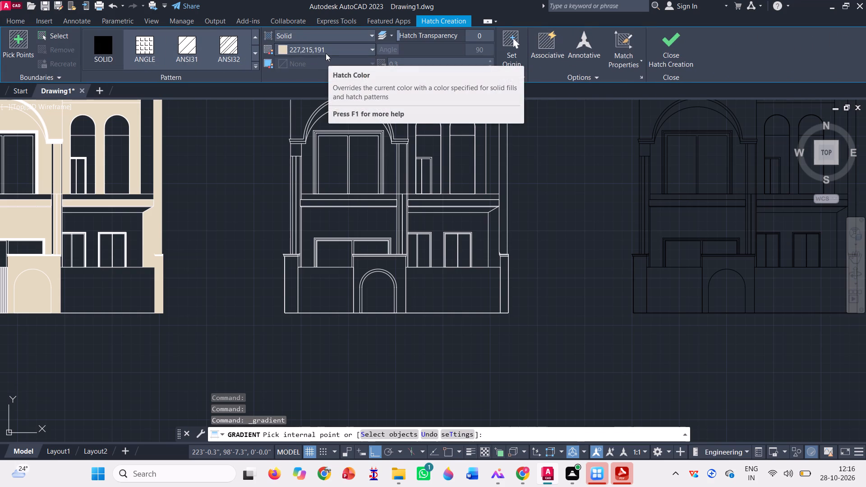
pyautogui.click(328, 51)
pyautogui.click(289, 63)
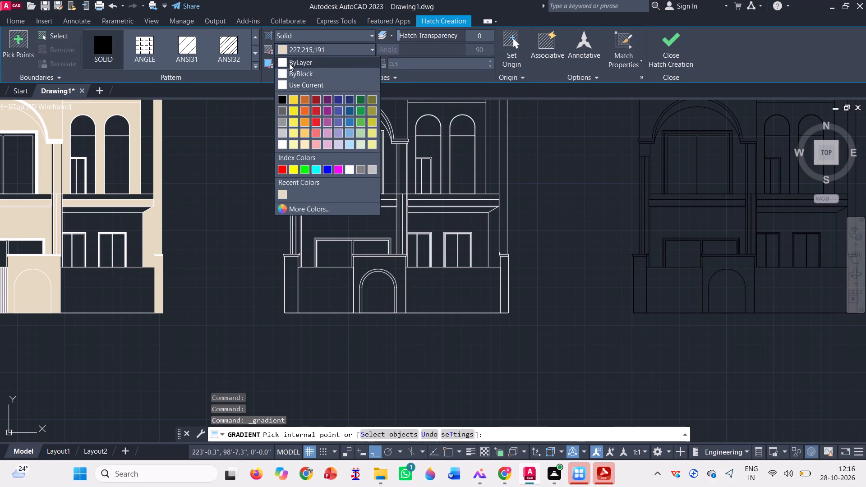
pyautogui.scroll(3, 382, 282)
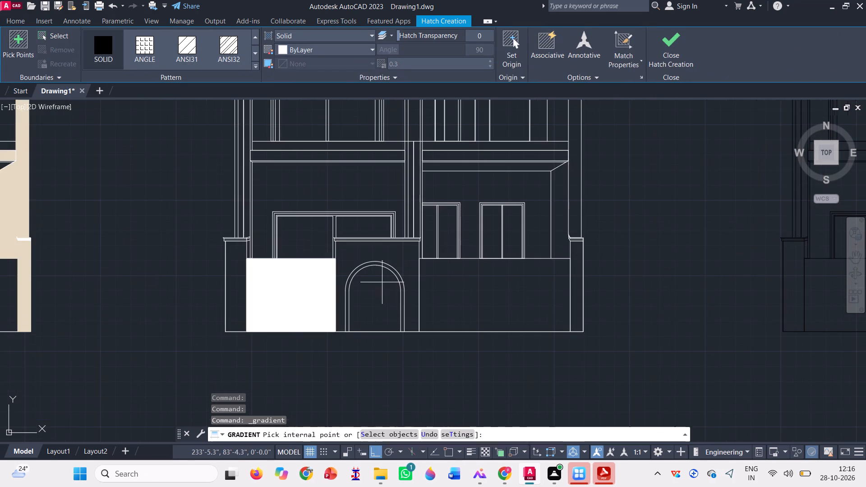
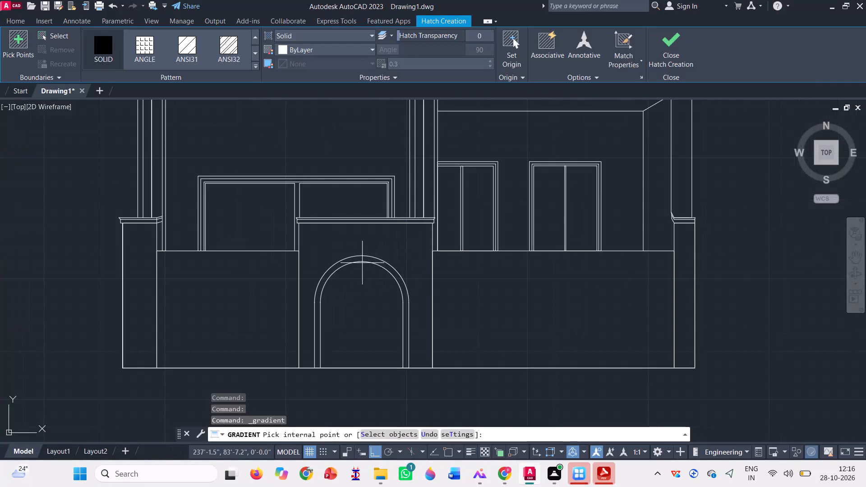
# Fill the band between the two gateway arch outlines of the unhatched white elevation with the solid hatch and finish it.
pyautogui.scroll(4, 362, 263)
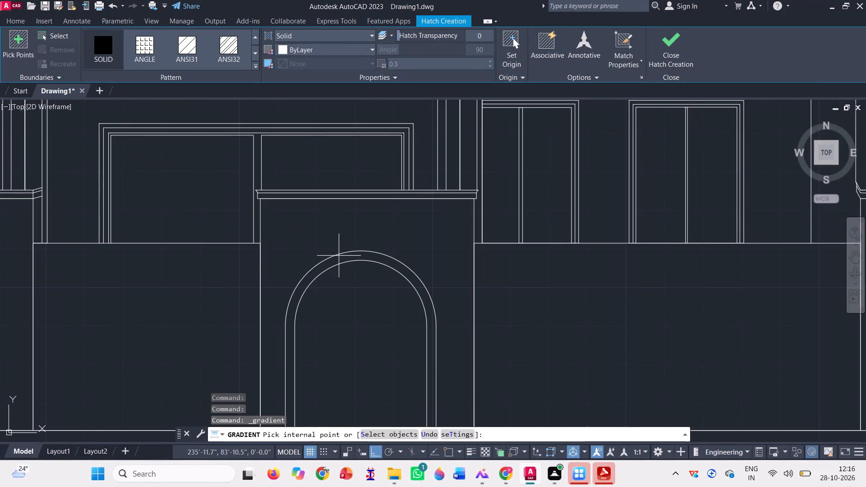
pyautogui.click(339, 257)
pyautogui.scroll(-6, 340, 257)
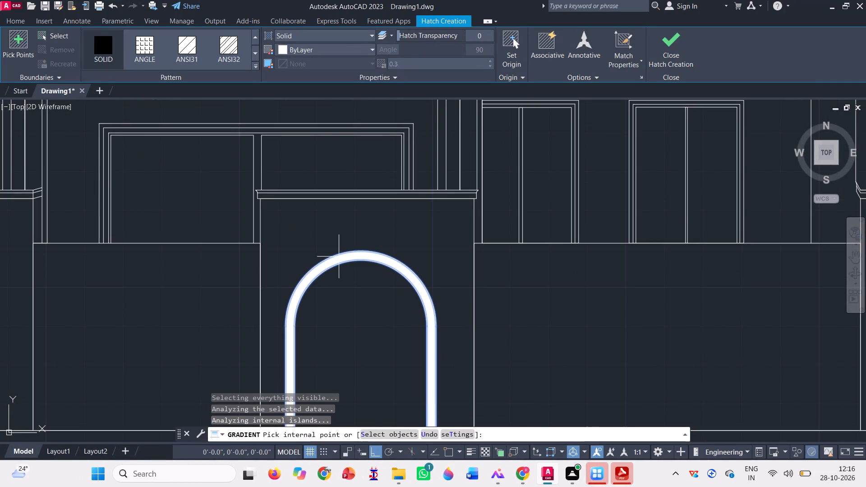
pyautogui.scroll(-2, 409, 264)
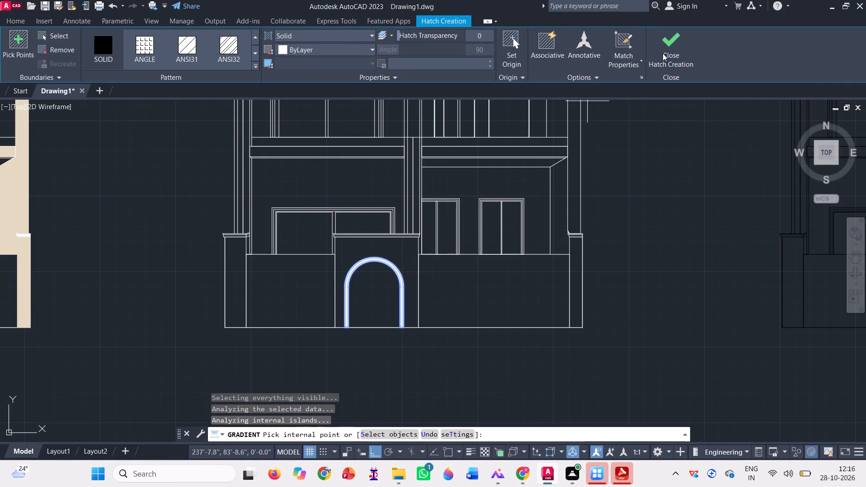
pyautogui.click(663, 53)
# Move the solid arch band hatch onto the beige elevation's gateway, using the elevations' matching outer base corners as reference points.
pyautogui.scroll(-1, 338, 284)
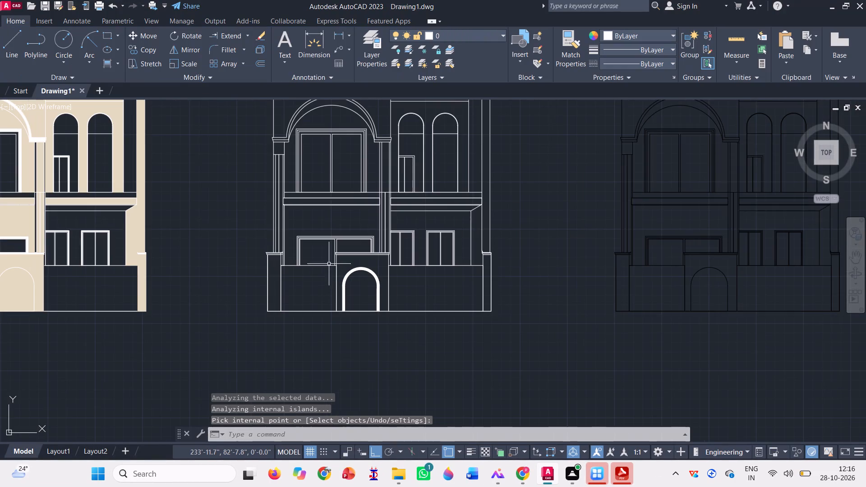
pyautogui.scroll(3, 373, 285)
pyautogui.write('m')
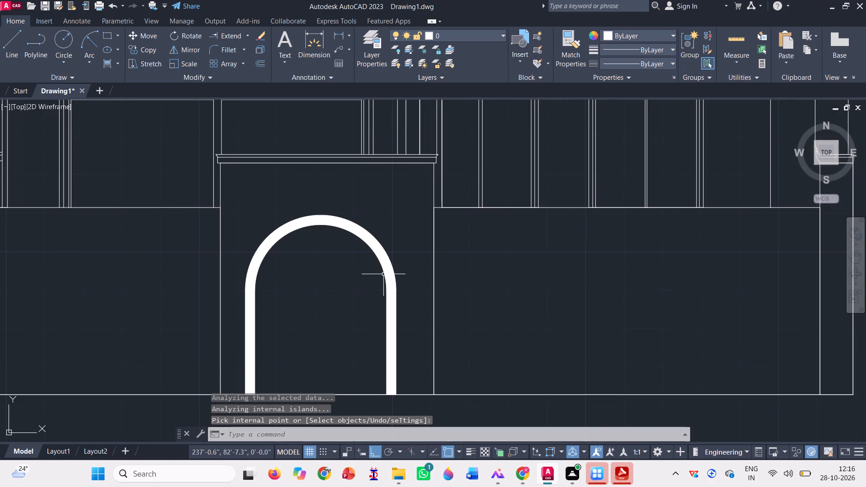
pyautogui.press('space')
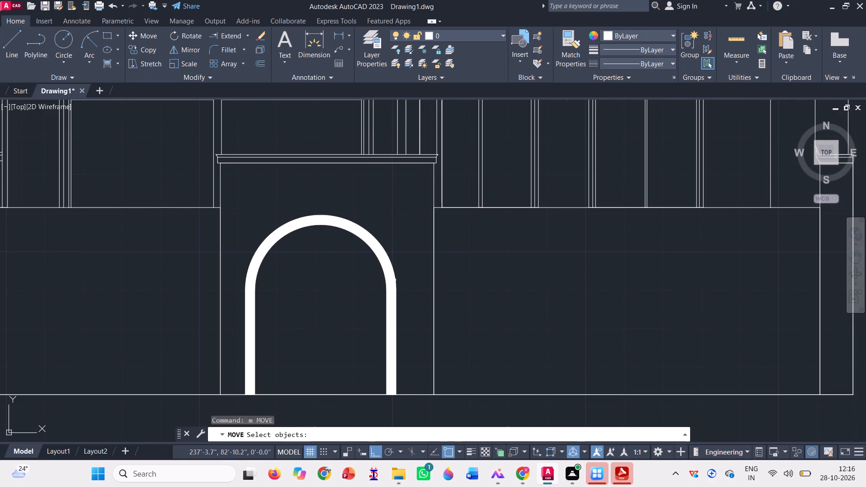
pyautogui.click(389, 278)
pyautogui.scroll(-3, 389, 278)
pyautogui.press('space')
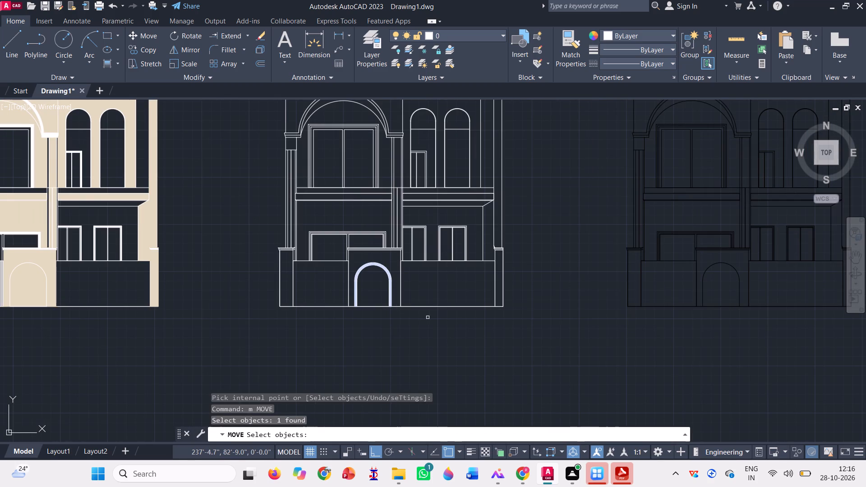
pyautogui.click(501, 307)
pyautogui.scroll(-1, 538, 309)
pyautogui.scroll(1, 275, 303)
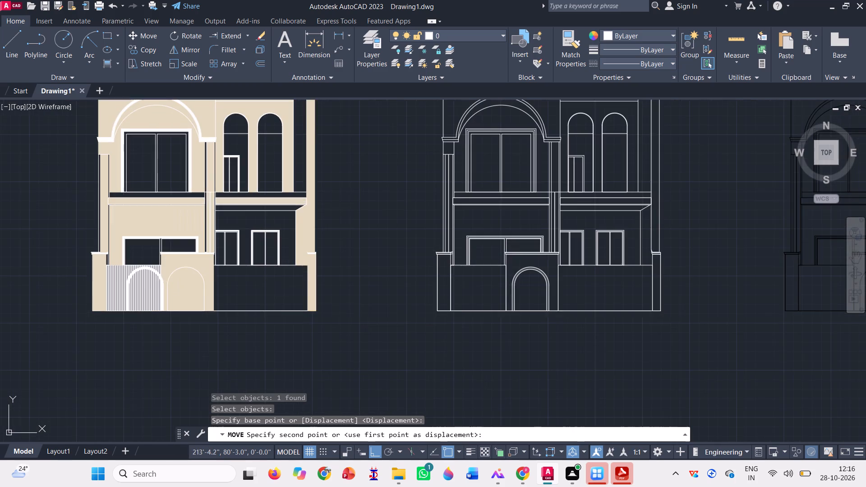
pyautogui.scroll(3, 334, 319)
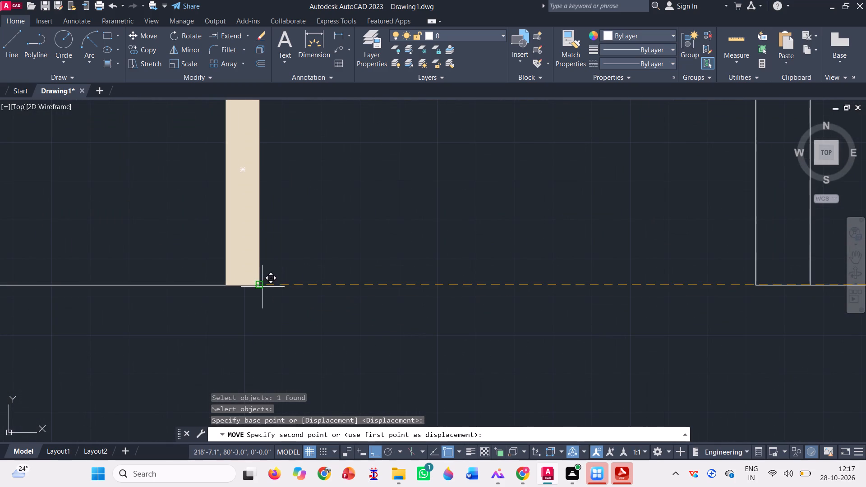
pyautogui.click(257, 287)
pyautogui.scroll(-3, 333, 305)
pyautogui.press('space')
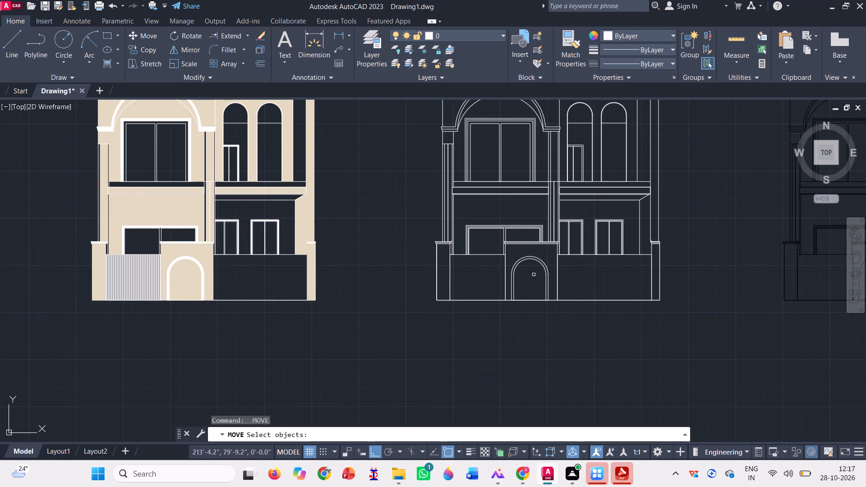
pyautogui.press('Escape')
# Copy the inner gateway arch outline from the white elevation to the black-line elevation, aligned by their matching outer base corners.
pyautogui.write('co')
pyautogui.press('space')
pyautogui.scroll(3, 526, 279)
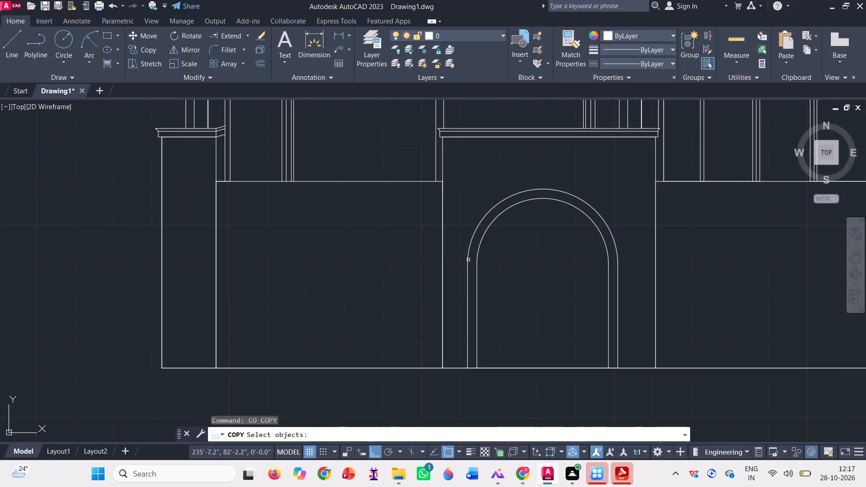
pyautogui.click(479, 268)
pyautogui.scroll(-3, 476, 271)
pyautogui.press('space')
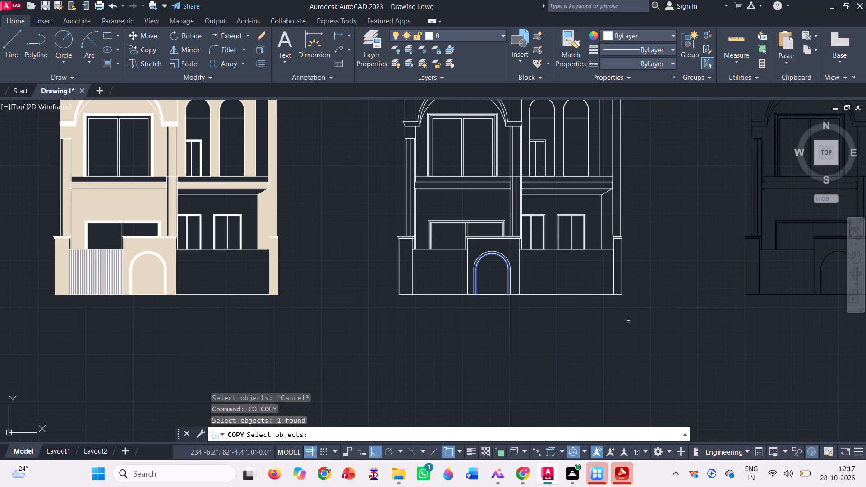
pyautogui.scroll(1, 618, 294)
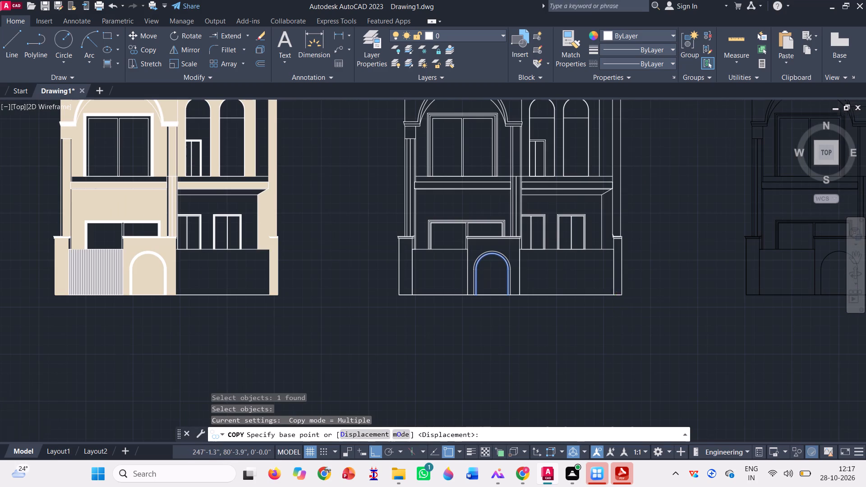
pyautogui.scroll(1, 618, 294)
pyautogui.click(627, 299)
pyautogui.scroll(-2, 356, 274)
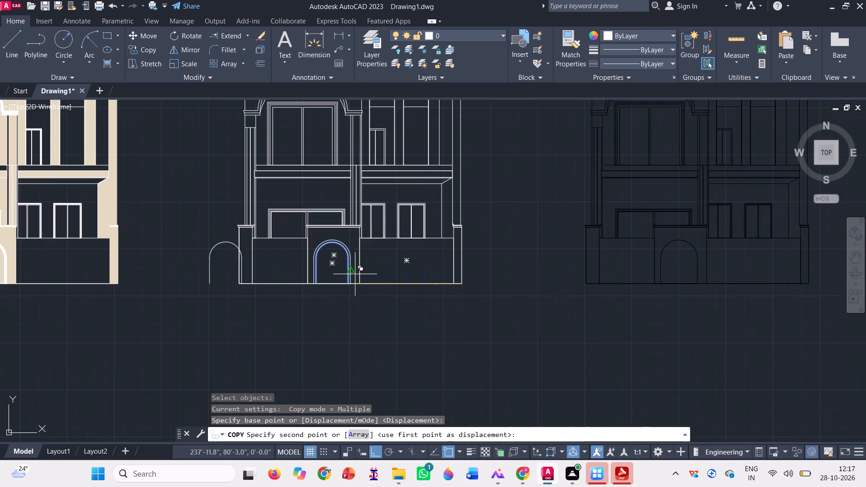
pyautogui.scroll(-1, 355, 274)
pyautogui.scroll(3, 665, 281)
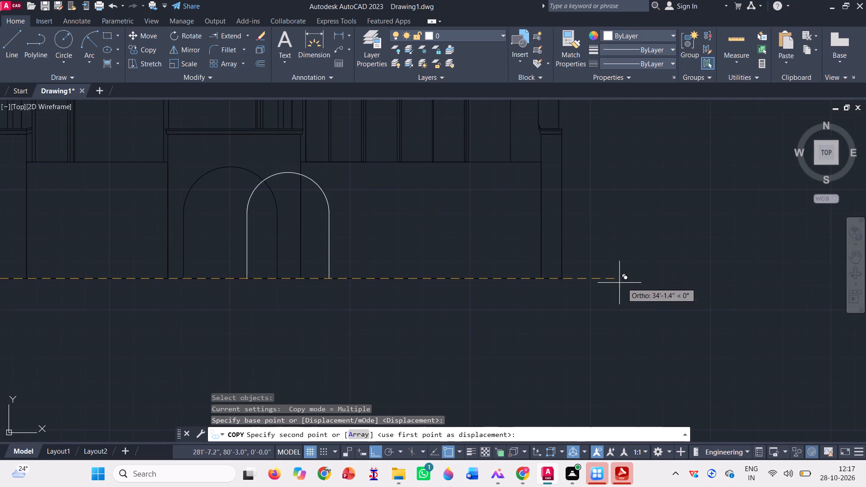
pyautogui.click(563, 279)
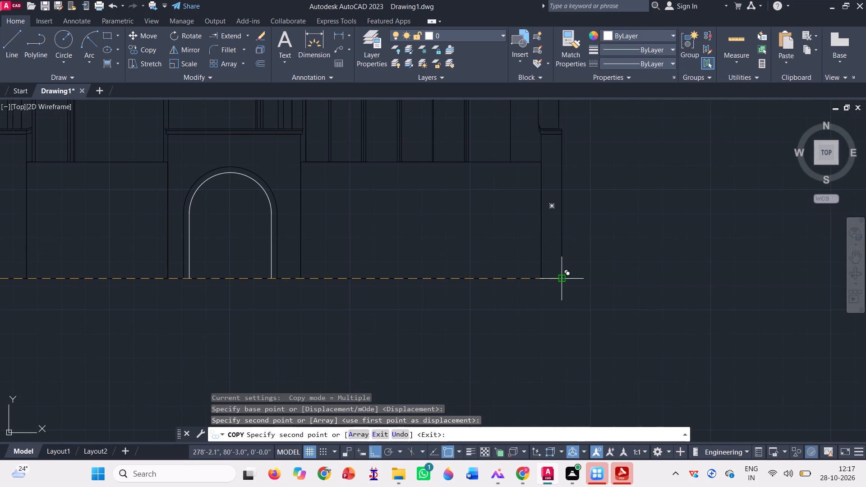
pyautogui.scroll(-2, 623, 317)
pyautogui.press('space')
# Change the colour of the copied inner arch outline in the black-line elevation to black (0,0,0).
pyautogui.scroll(3, 465, 276)
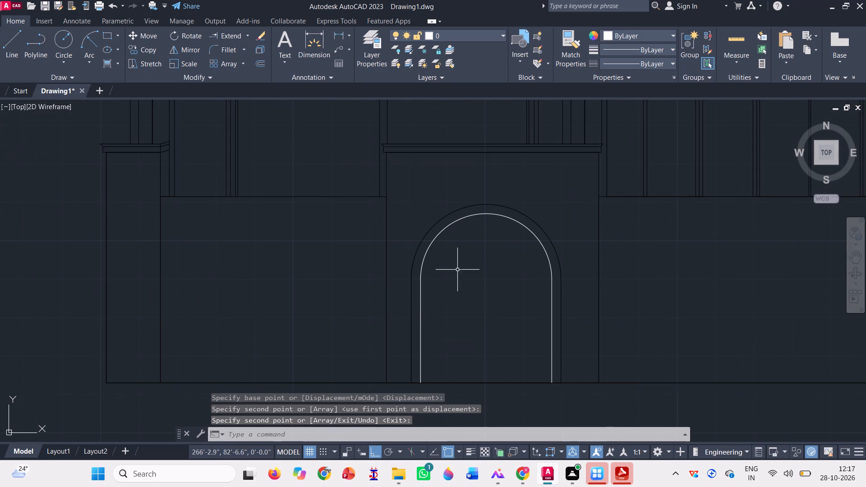
pyautogui.click(428, 250)
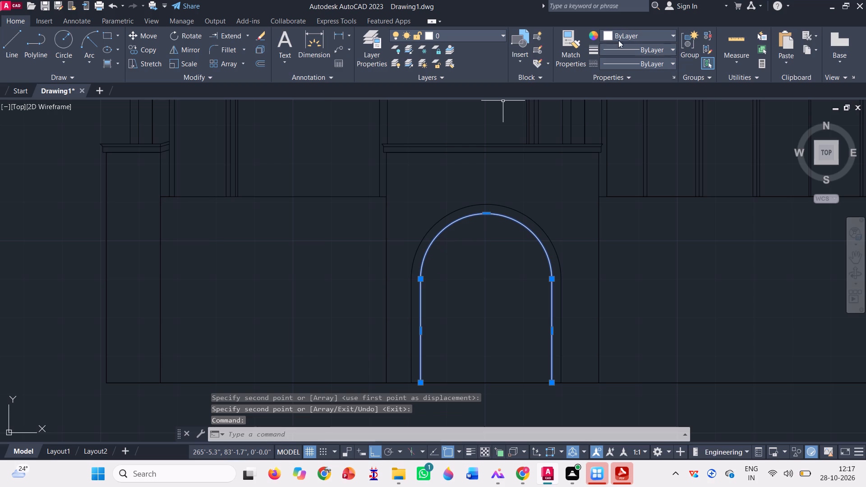
pyautogui.click(626, 34)
pyautogui.click(605, 73)
pyautogui.scroll(-3, 637, 227)
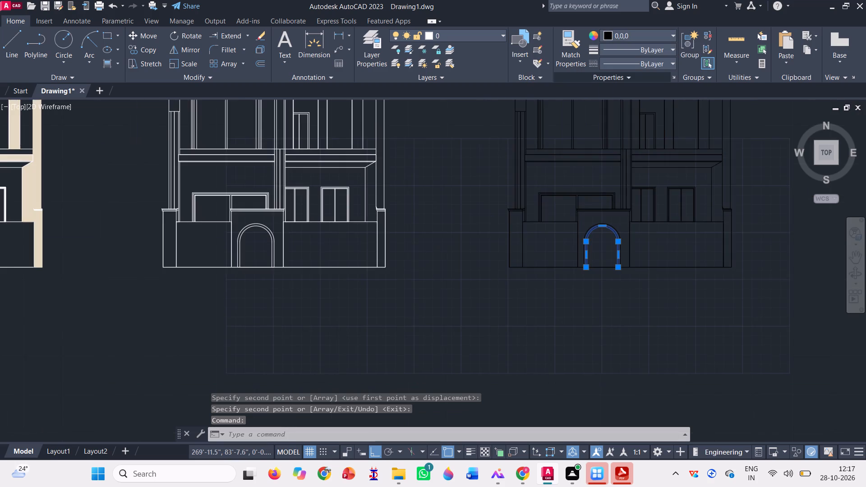
pyautogui.scroll(-1, 598, 280)
pyautogui.press('space')
pyautogui.scroll(-1, 474, 289)
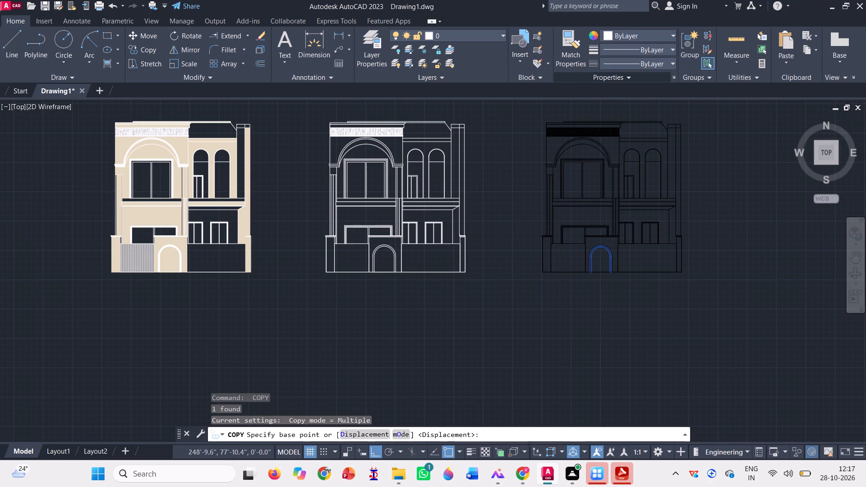
# Start a new hatch with the solid pattern and set its colour to DIC 647 from the DIC COLOR GUIDE(R) colour book.
pyautogui.scroll(1, 322, 271)
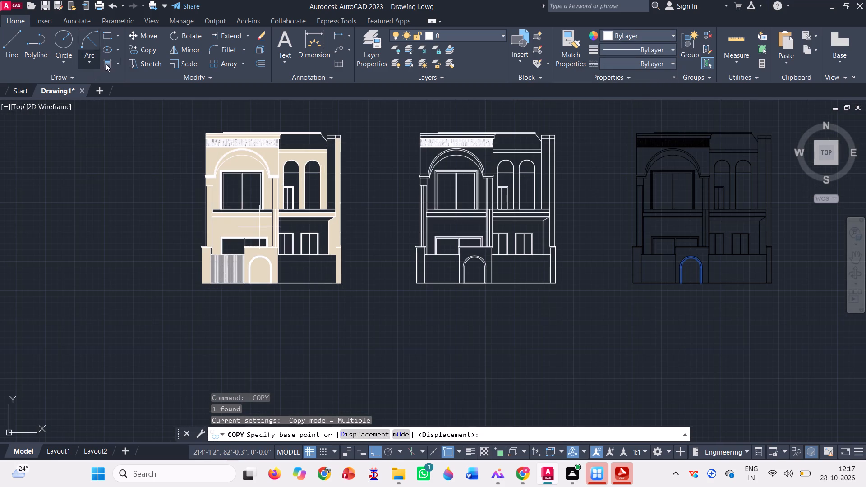
pyautogui.click(108, 61)
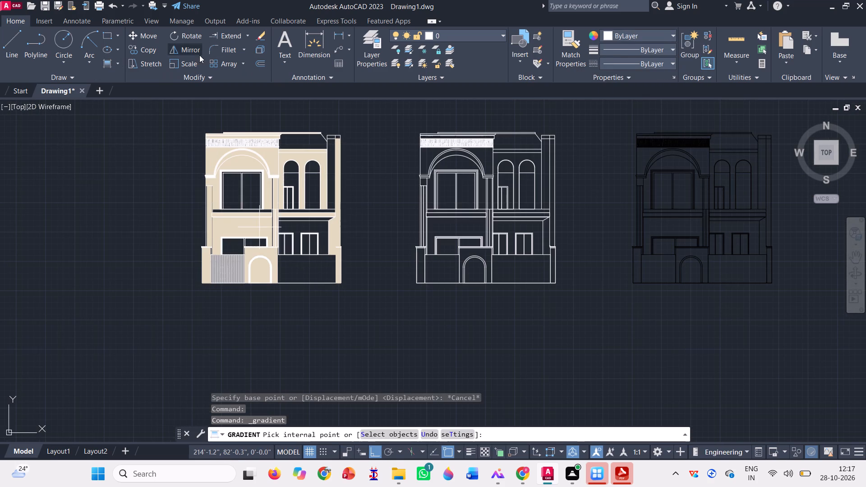
pyautogui.scroll(2, 222, 39)
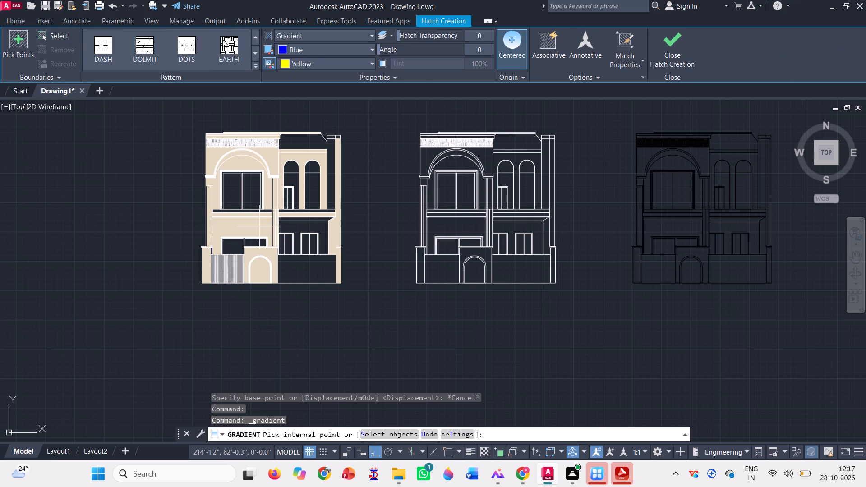
pyautogui.scroll(11, 222, 39)
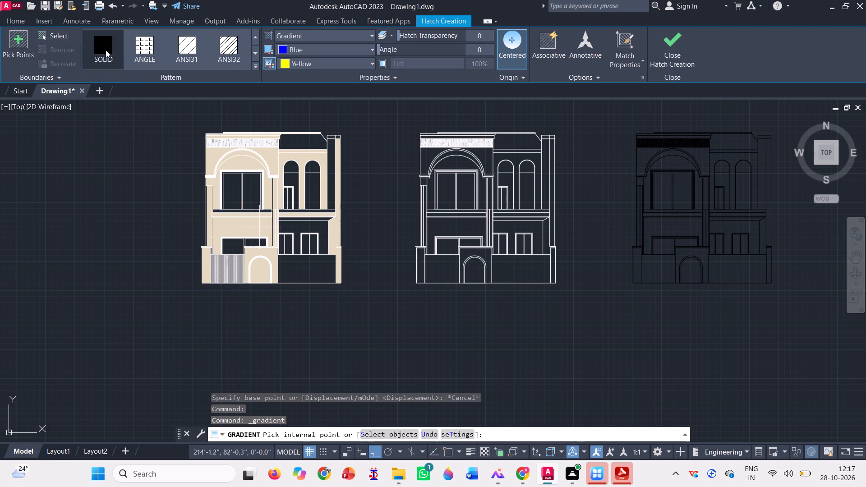
pyautogui.click(106, 50)
pyautogui.click(301, 50)
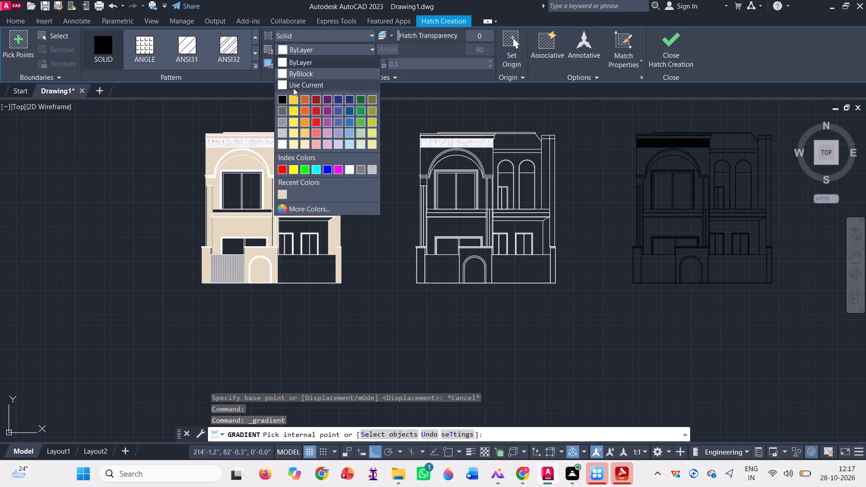
pyautogui.click(303, 203)
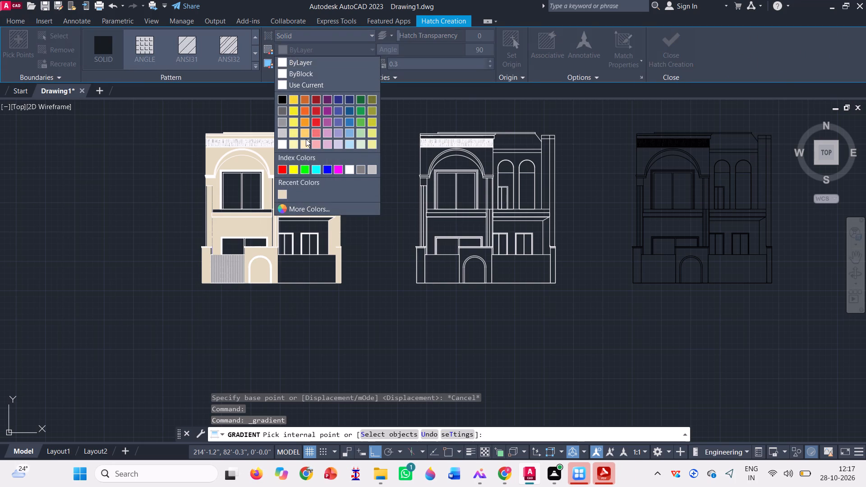
pyautogui.click(338, 183)
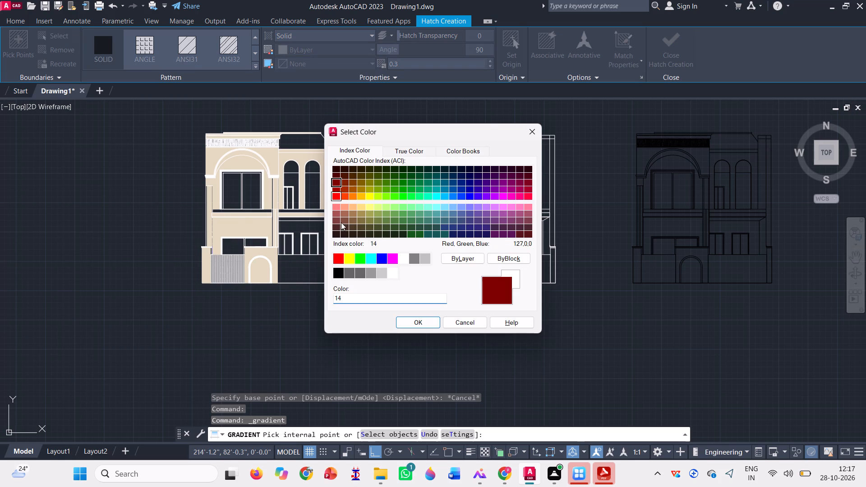
pyautogui.click(409, 151)
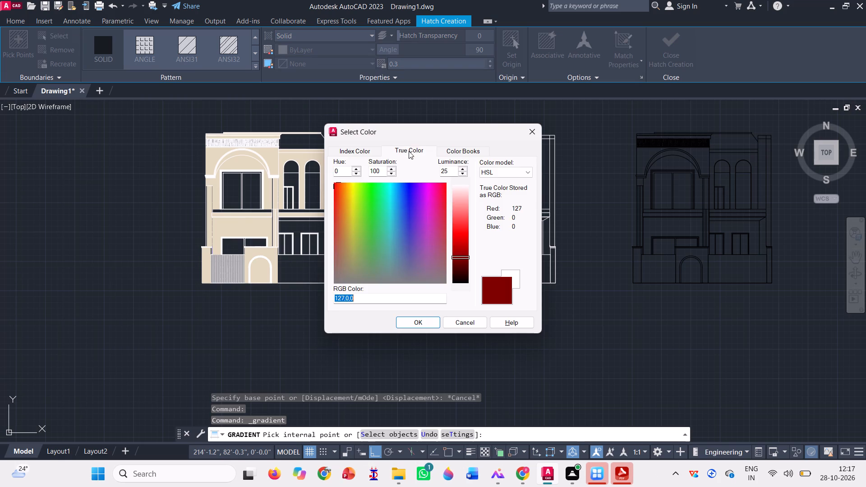
pyautogui.click(470, 146)
pyautogui.click(472, 150)
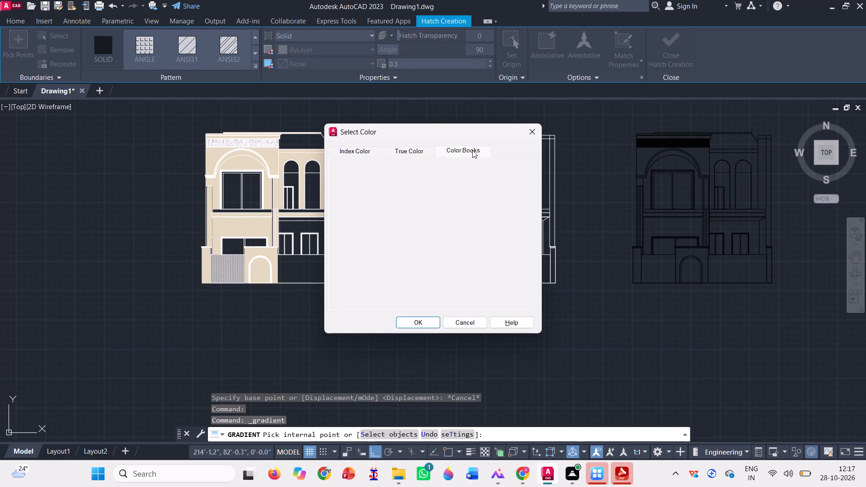
pyautogui.scroll(-2, 414, 227)
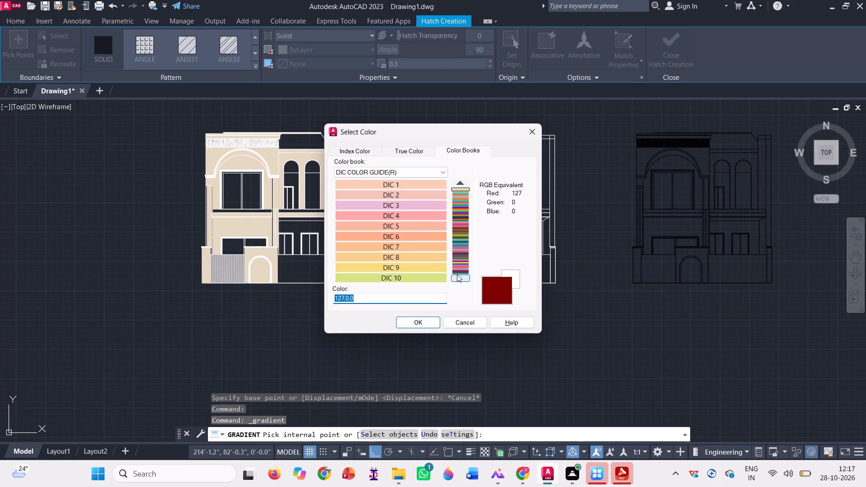
pyautogui.click(461, 255)
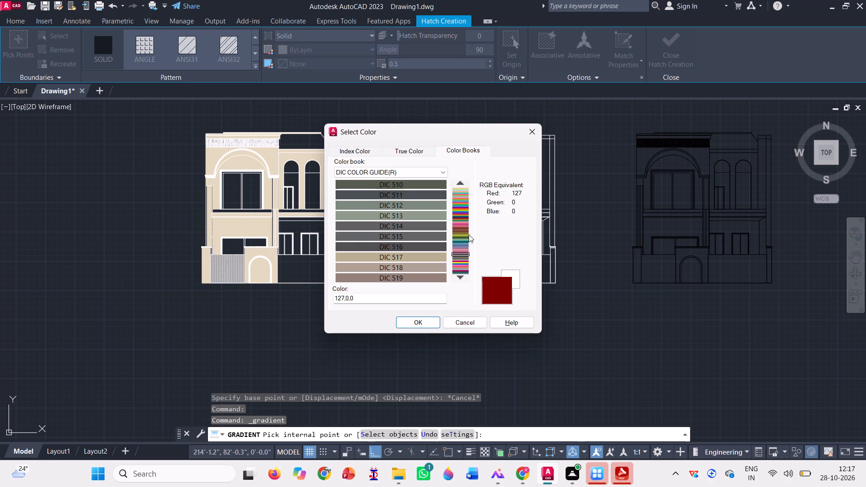
pyautogui.click(462, 182)
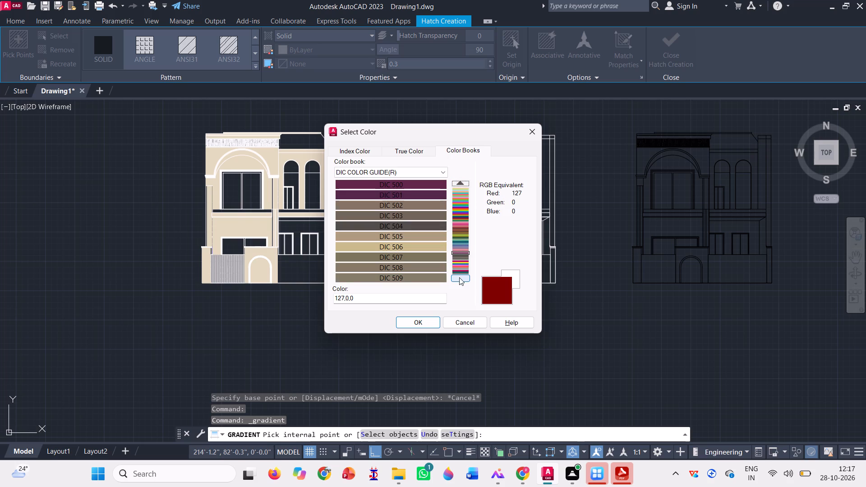
pyautogui.click(461, 271)
pyautogui.click(457, 275)
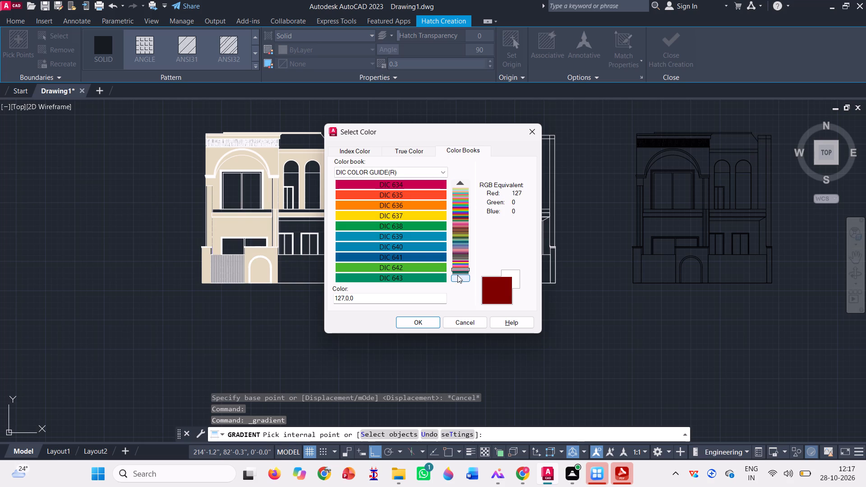
pyautogui.click(392, 211)
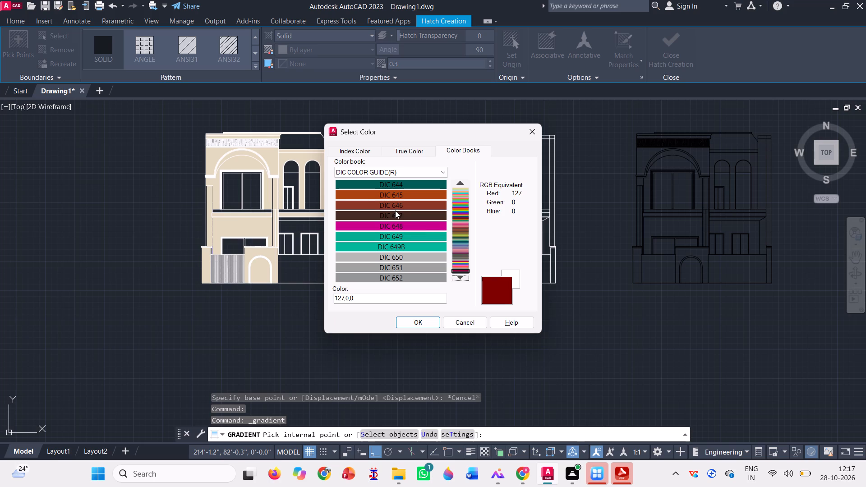
pyautogui.click(401, 214)
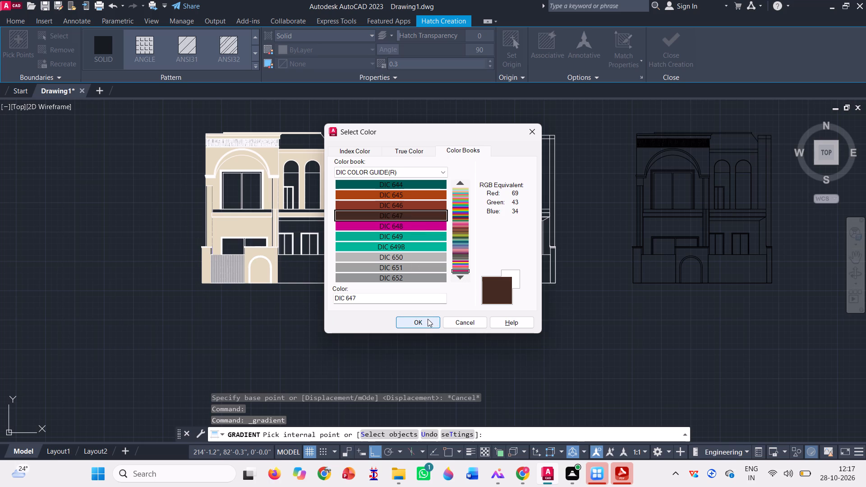
pyautogui.click(428, 319)
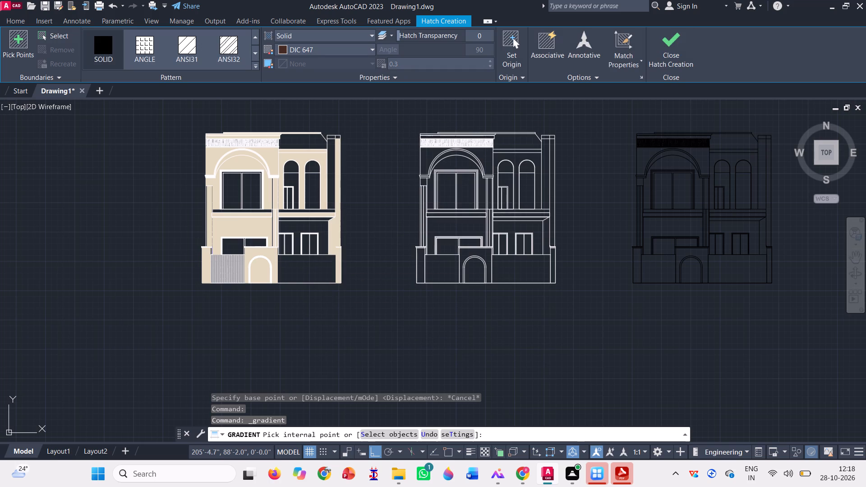
# Fill the beige elevation's front wall panel beside the gateway and the sloped-end roof panel with the DIC 647 solid hatch.
pyautogui.click(297, 262)
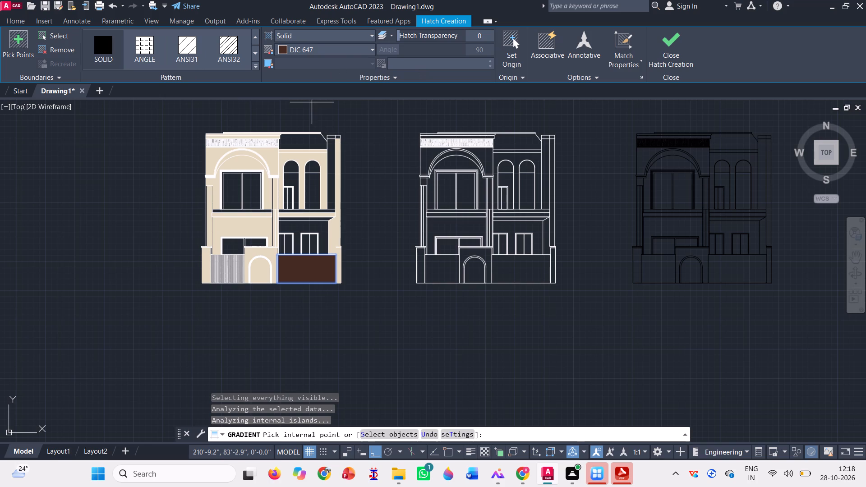
pyautogui.scroll(3, 297, 142)
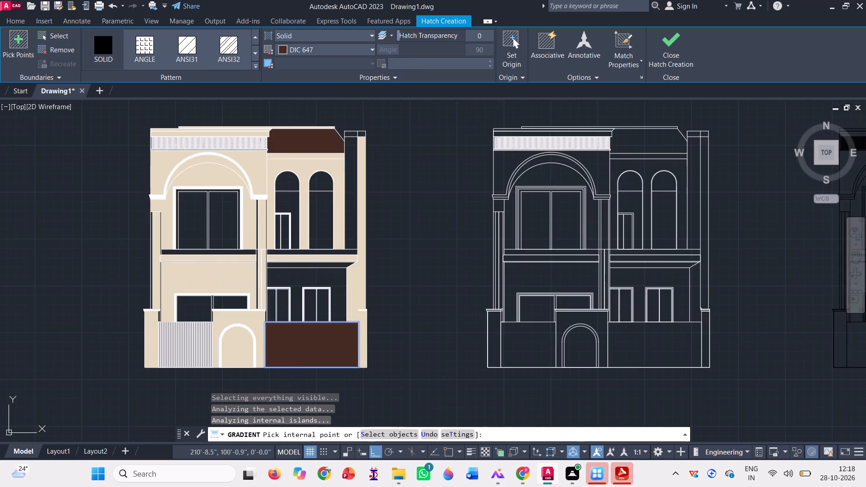
pyautogui.click(299, 142)
pyautogui.scroll(-2, 316, 144)
pyautogui.scroll(3, 344, 133)
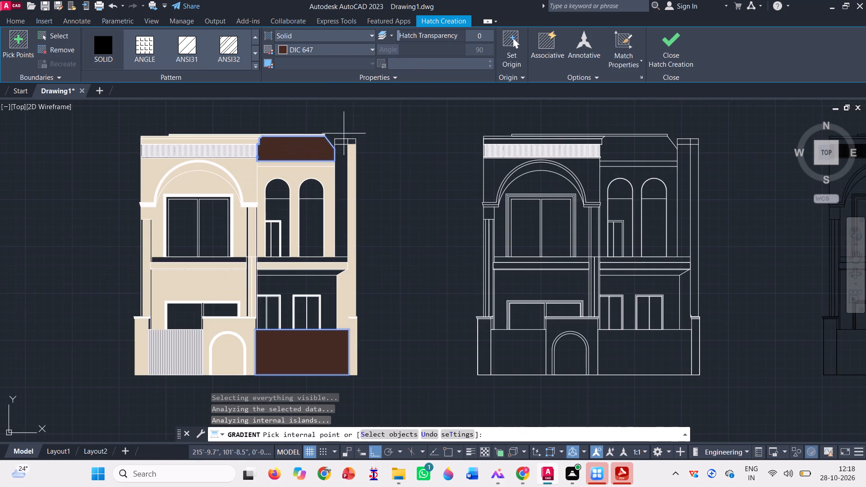
pyautogui.press('Escape')
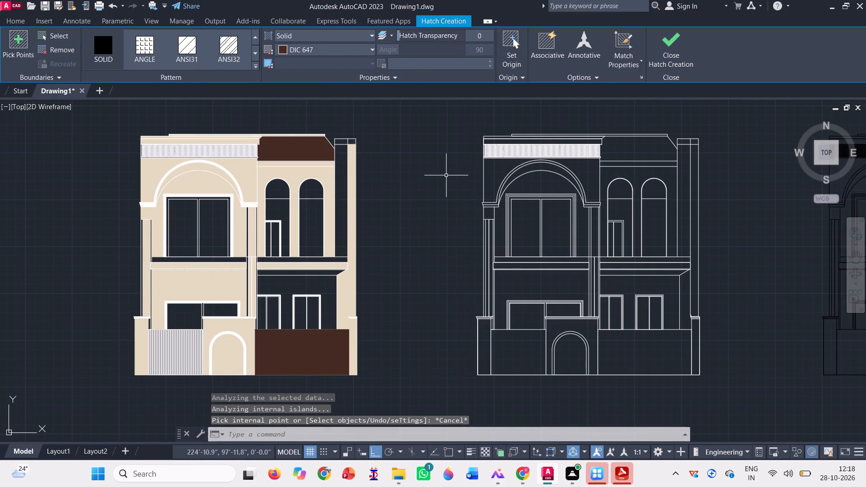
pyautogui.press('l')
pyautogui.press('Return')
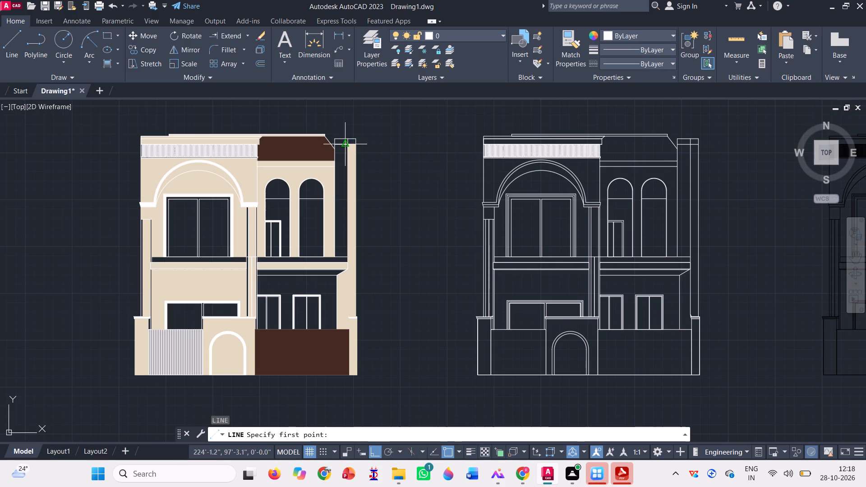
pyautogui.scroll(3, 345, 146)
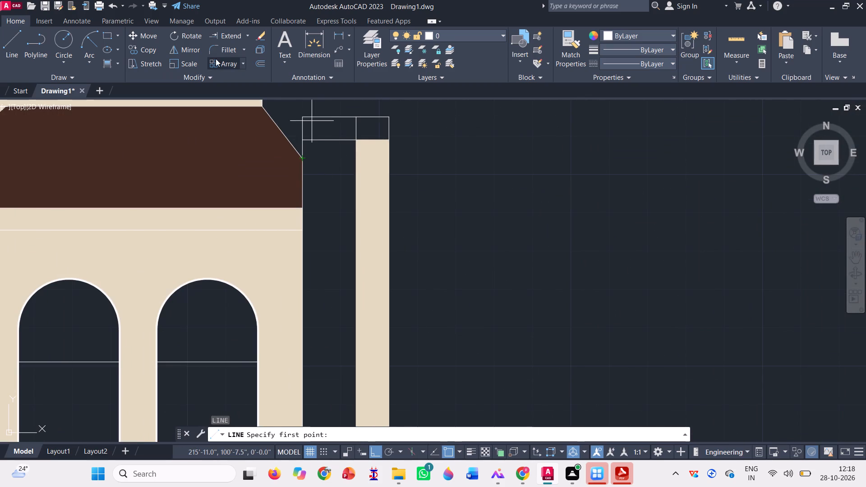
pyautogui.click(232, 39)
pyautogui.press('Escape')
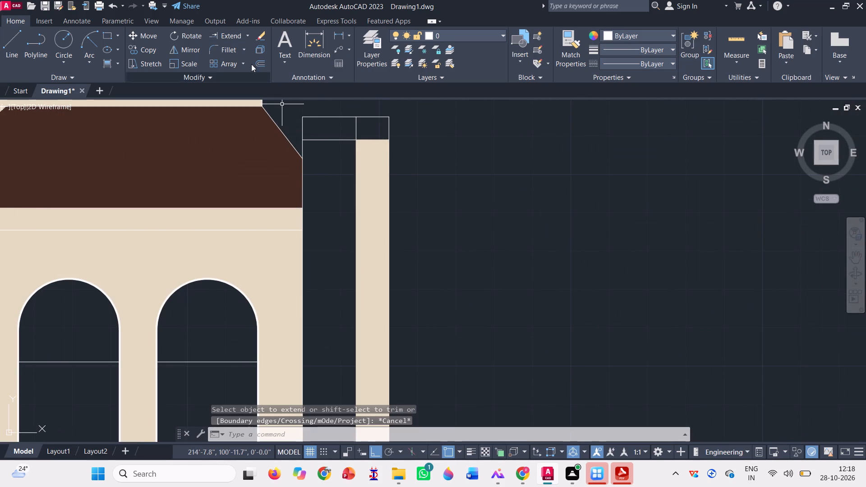
# Extend the beige elevation's sloping roof-end line across the gap to the inner edge of the beige side pillar.
pyautogui.click(235, 35)
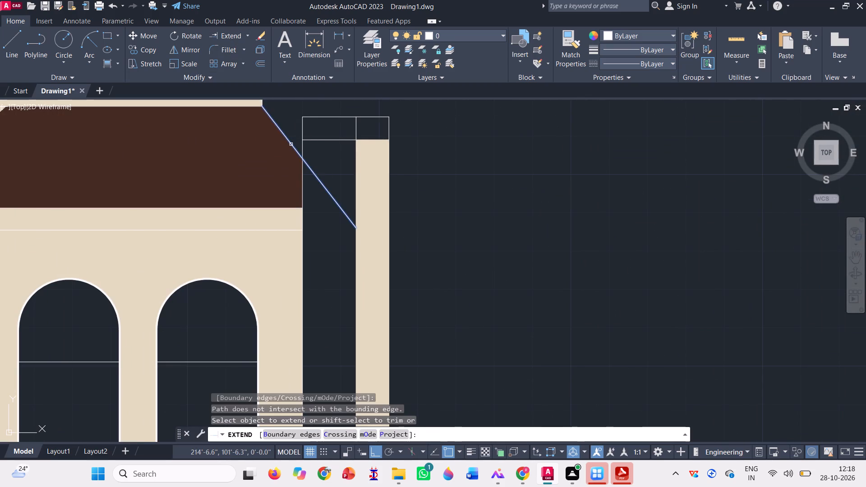
pyautogui.click(291, 144)
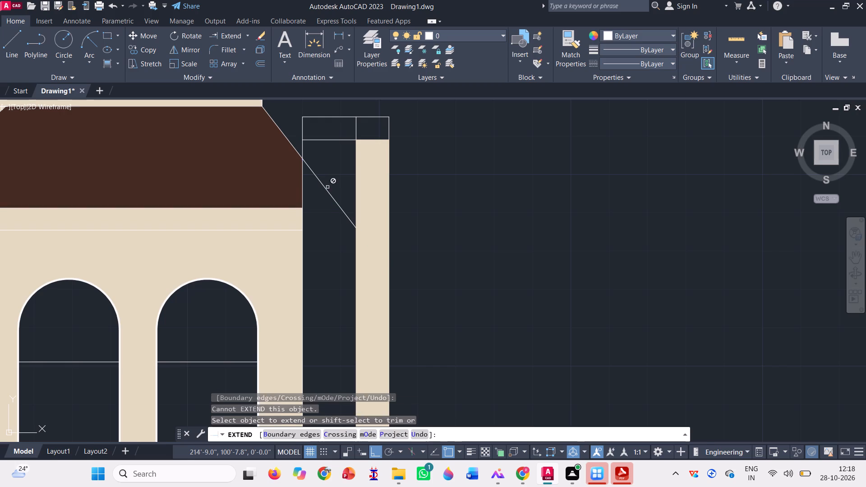
pyautogui.scroll(-1, 327, 187)
pyautogui.press('Escape')
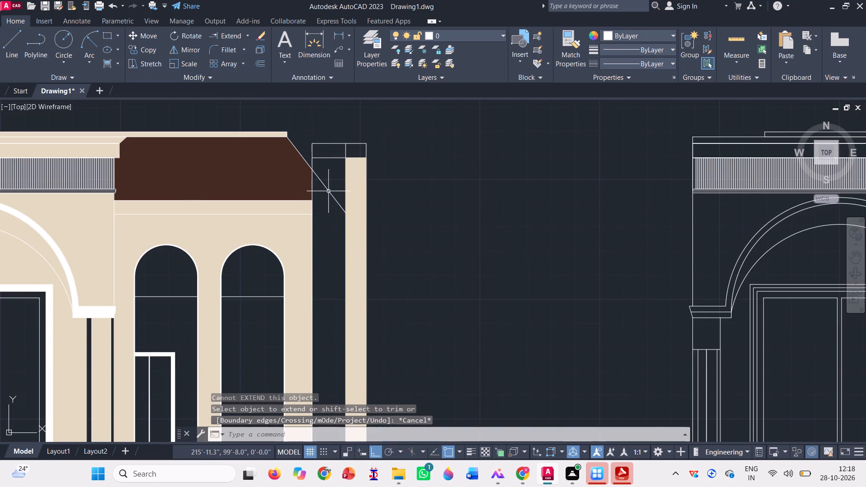
# Draw a horizontal line from the lower outer corner of the brown roof panel to the extended sloping line.
pyautogui.scroll(-1, 328, 191)
pyautogui.scroll(2, 322, 202)
pyautogui.press('l')
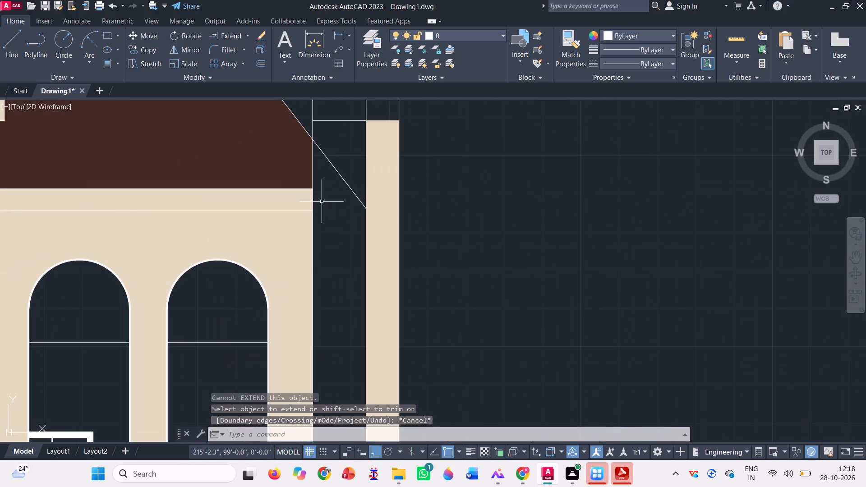
pyautogui.press('Return')
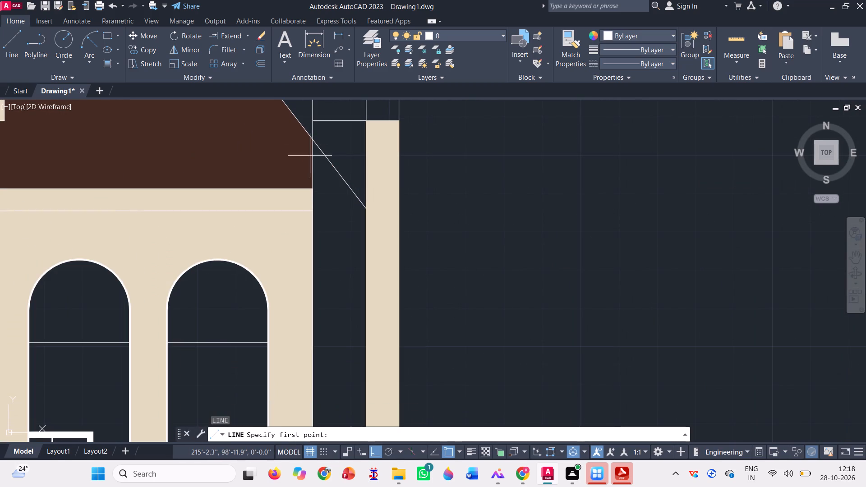
pyautogui.click(312, 190)
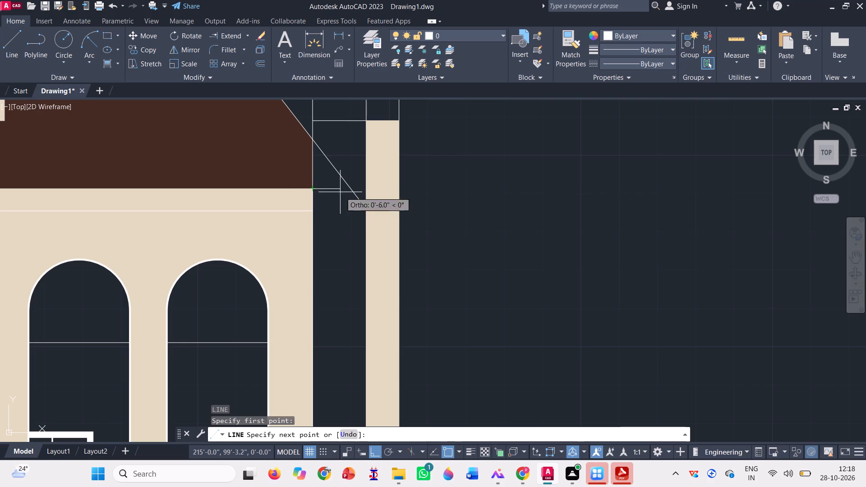
pyautogui.click(350, 190)
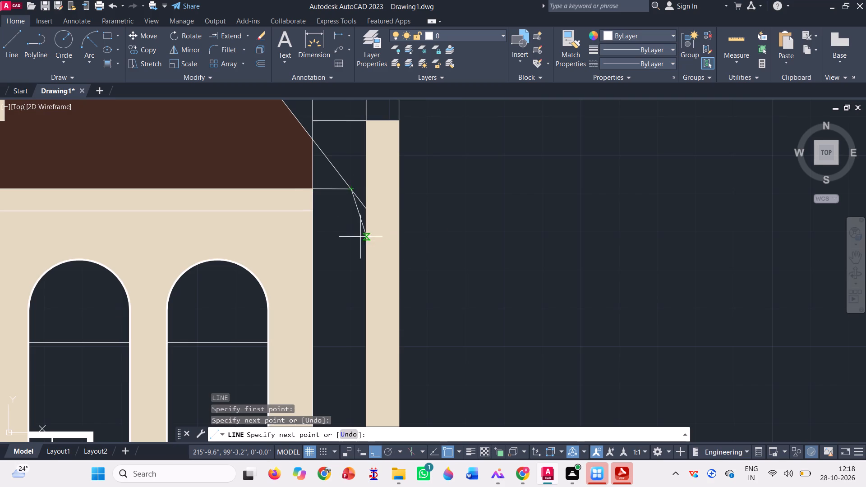
pyautogui.press('space')
# Draw a horizontal line from the end of the thin band line below the roof panel to the side pillar's inner edge.
pyautogui.press('l')
pyautogui.press('Return')
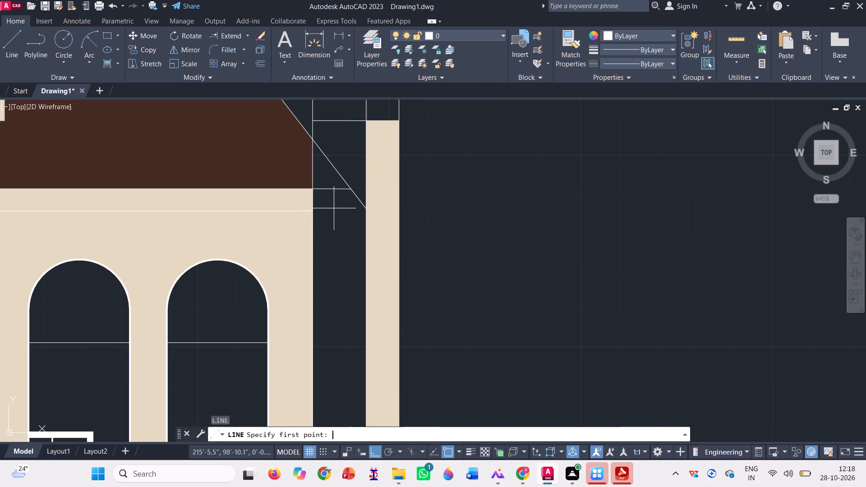
pyautogui.scroll(1, 327, 202)
pyautogui.click(304, 215)
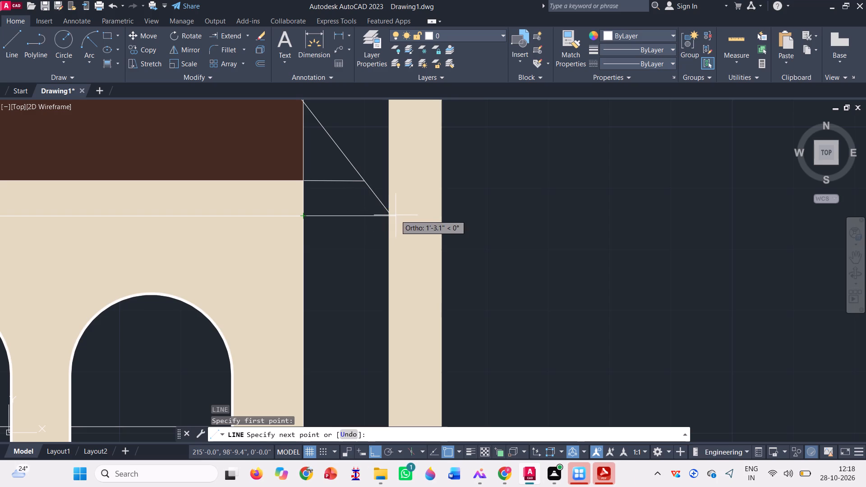
pyautogui.scroll(3, 385, 226)
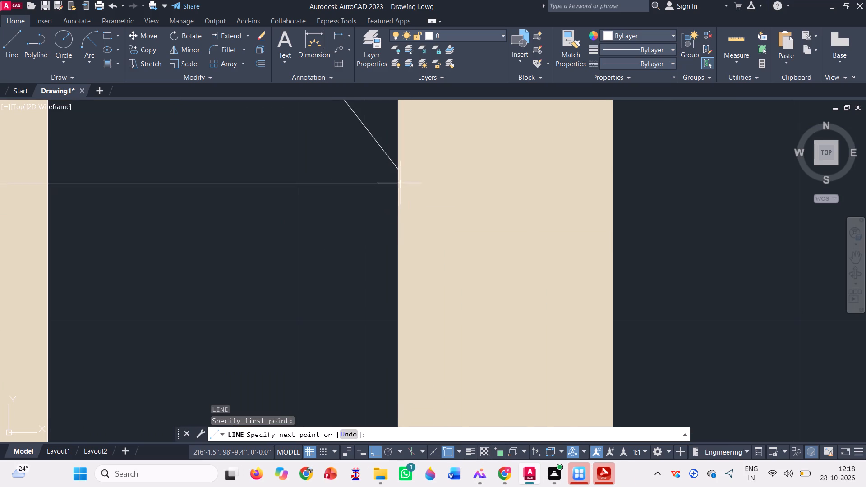
pyautogui.click(399, 184)
pyautogui.scroll(-2, 271, 225)
pyautogui.press('space')
pyautogui.scroll(-2, 282, 217)
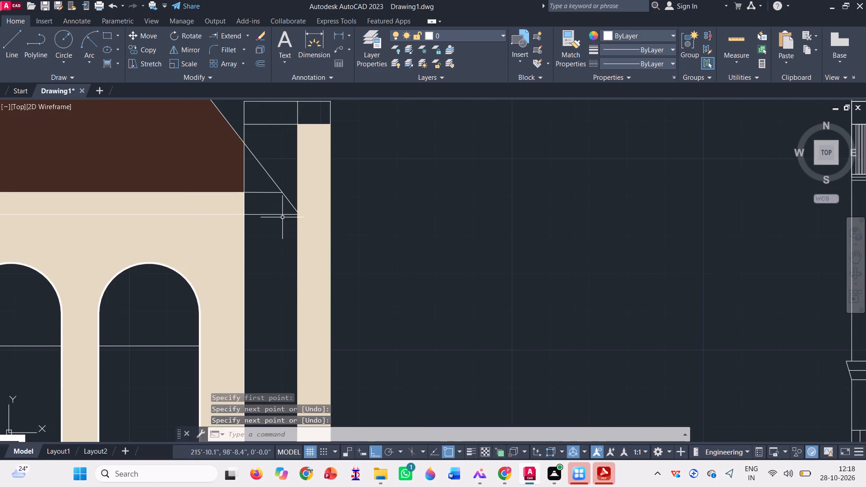
pyautogui.scroll(-2, 282, 217)
pyautogui.scroll(1, 293, 191)
pyautogui.scroll(-2, 293, 191)
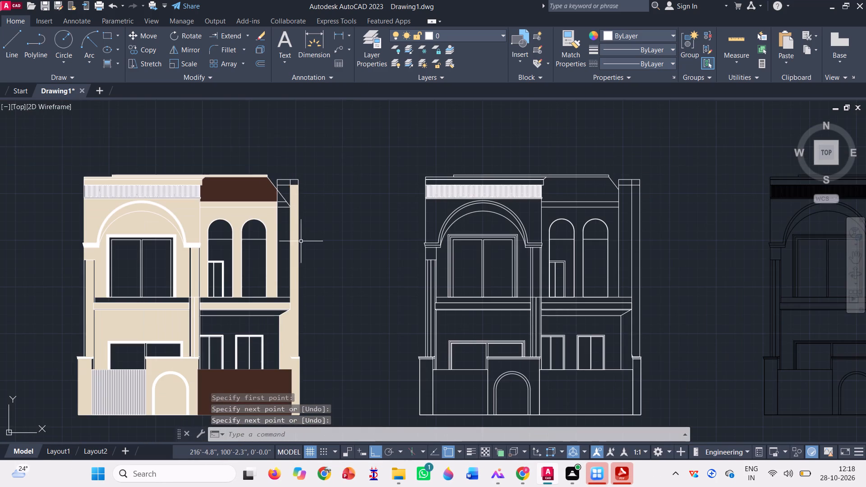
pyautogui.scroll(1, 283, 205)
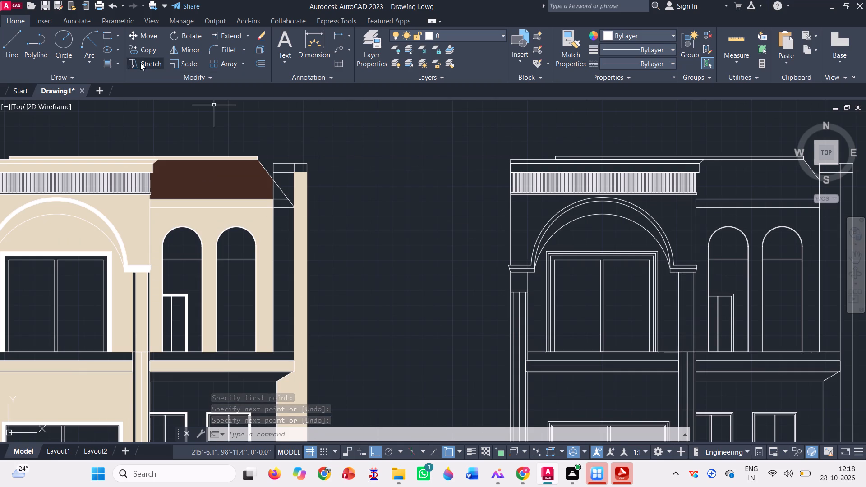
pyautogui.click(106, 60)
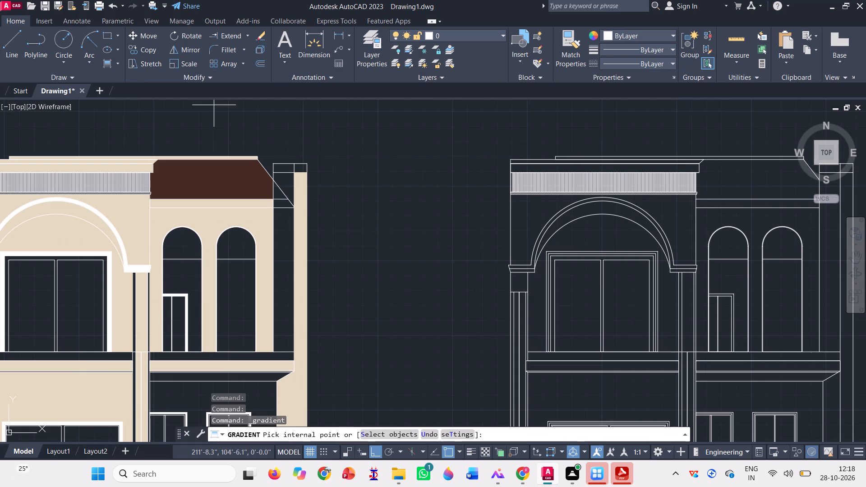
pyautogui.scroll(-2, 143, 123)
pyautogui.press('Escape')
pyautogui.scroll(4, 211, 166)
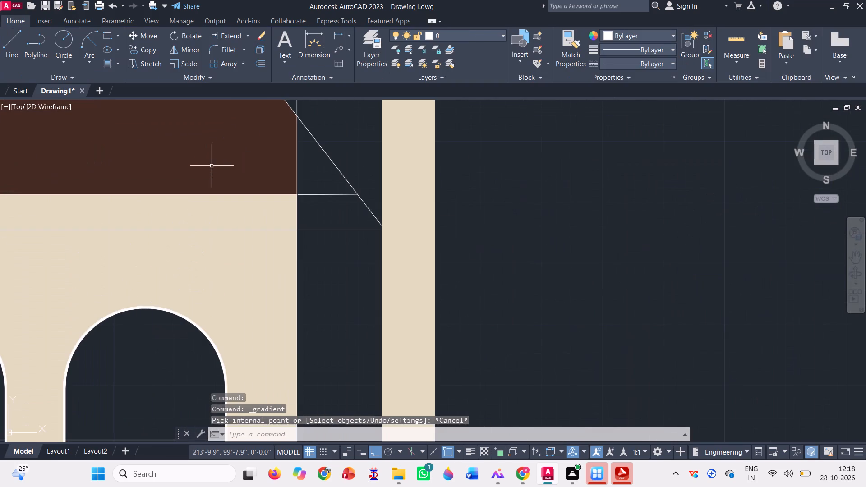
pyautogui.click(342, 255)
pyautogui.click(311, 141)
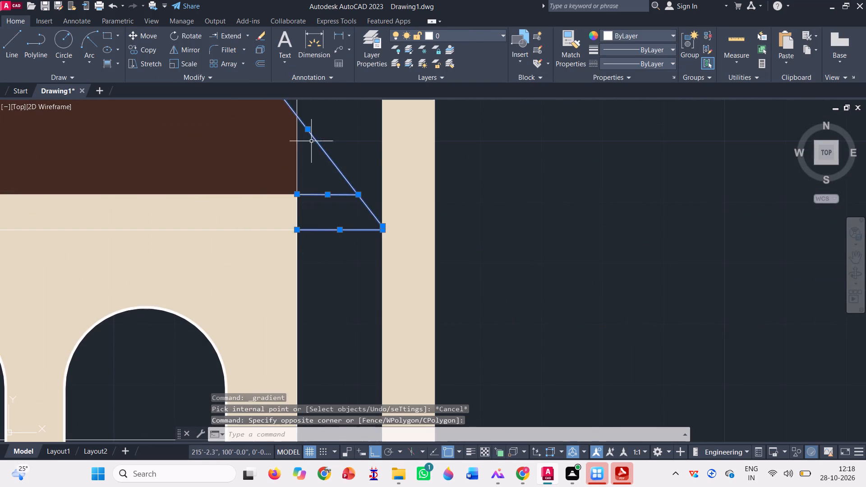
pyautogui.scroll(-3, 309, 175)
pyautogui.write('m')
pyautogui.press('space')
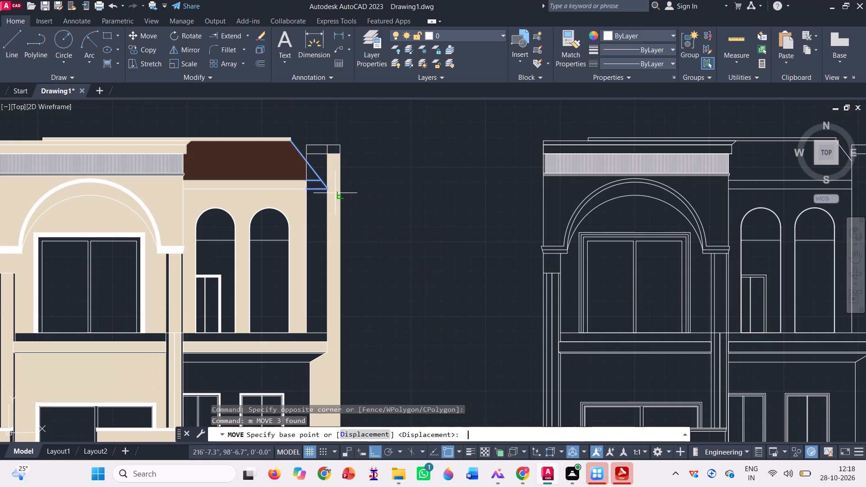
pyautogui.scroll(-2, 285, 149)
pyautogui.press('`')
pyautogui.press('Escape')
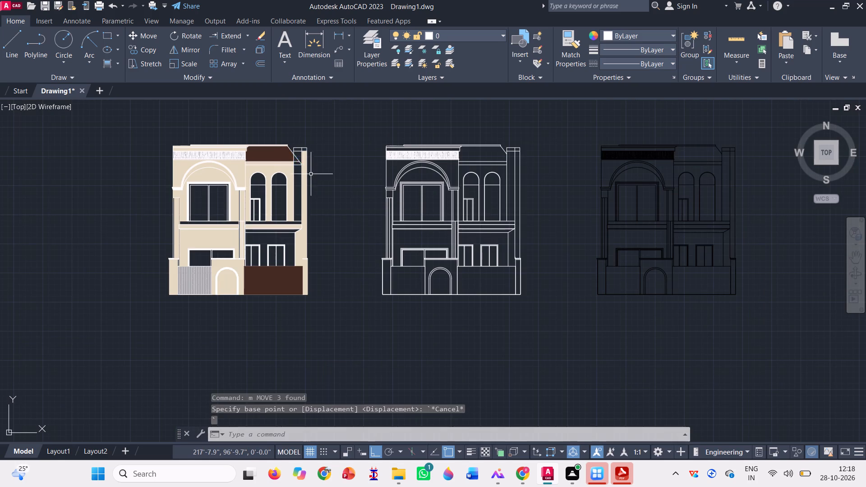
# Copy the beige elevation's extended sloping roof-end line and two short horizontal lines to the same place on the white and black elevations.
pyautogui.scroll(4, 298, 160)
pyautogui.click(306, 205)
pyautogui.click(293, 142)
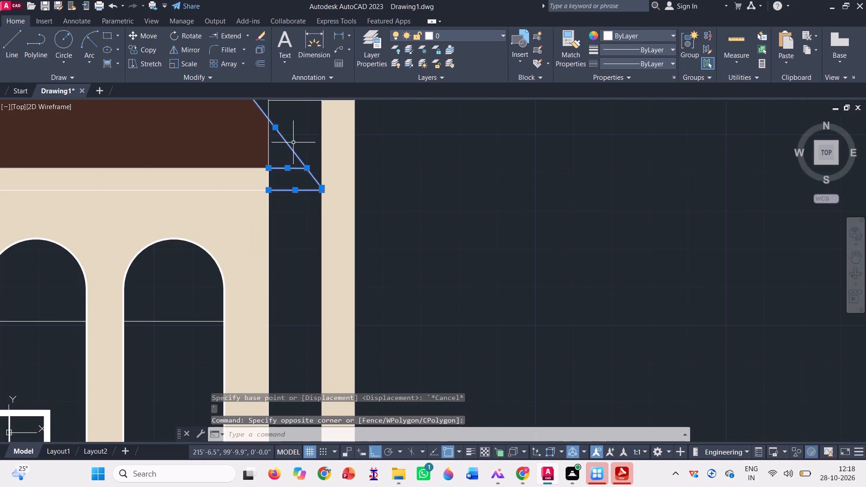
pyautogui.write('co')
pyautogui.press('space')
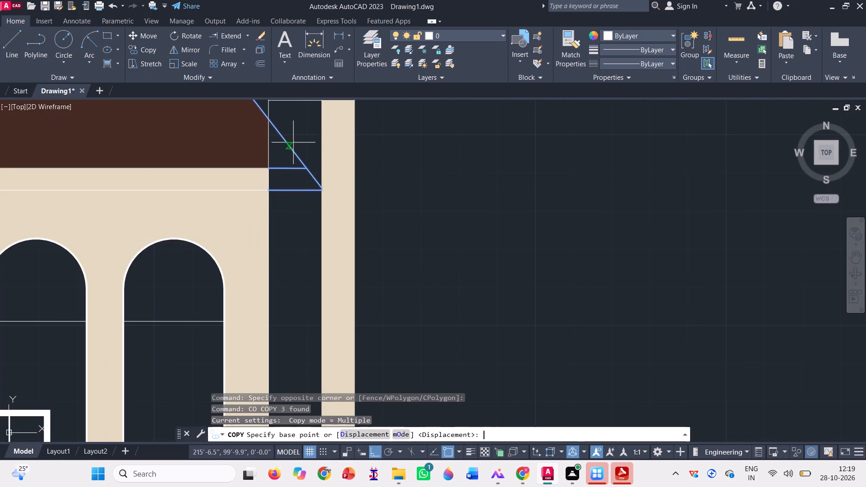
pyautogui.scroll(-4, 316, 173)
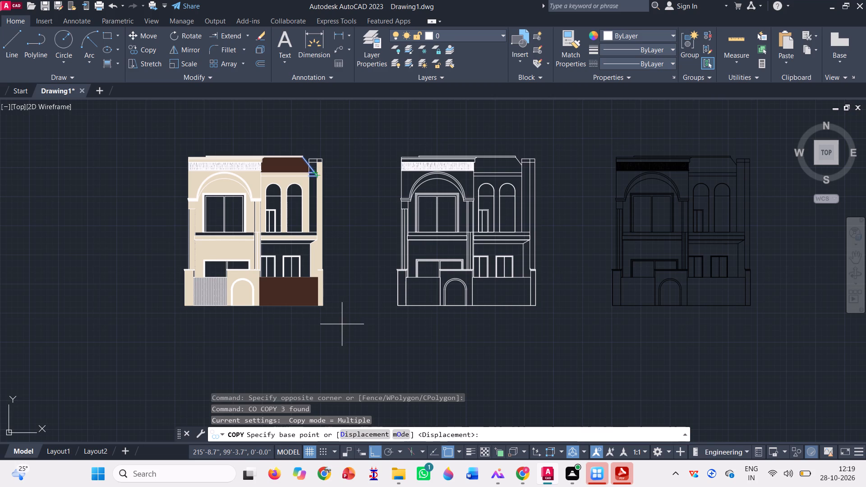
pyautogui.click(325, 308)
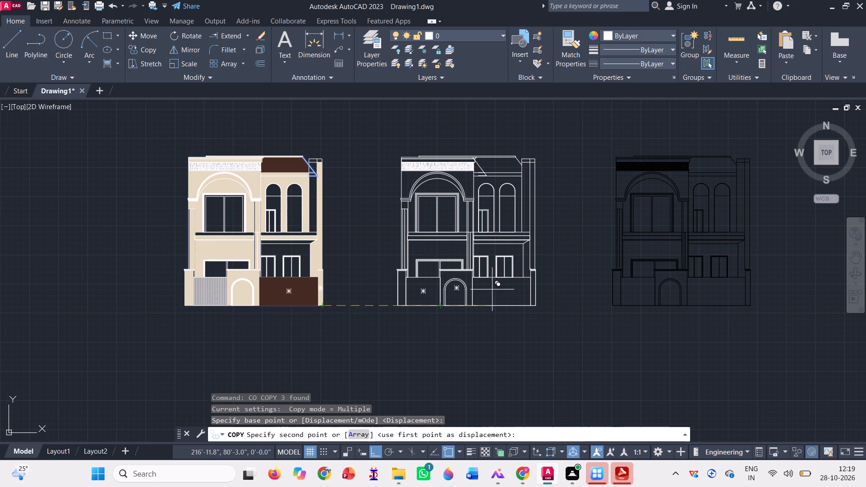
pyautogui.scroll(2, 521, 287)
pyautogui.click(559, 336)
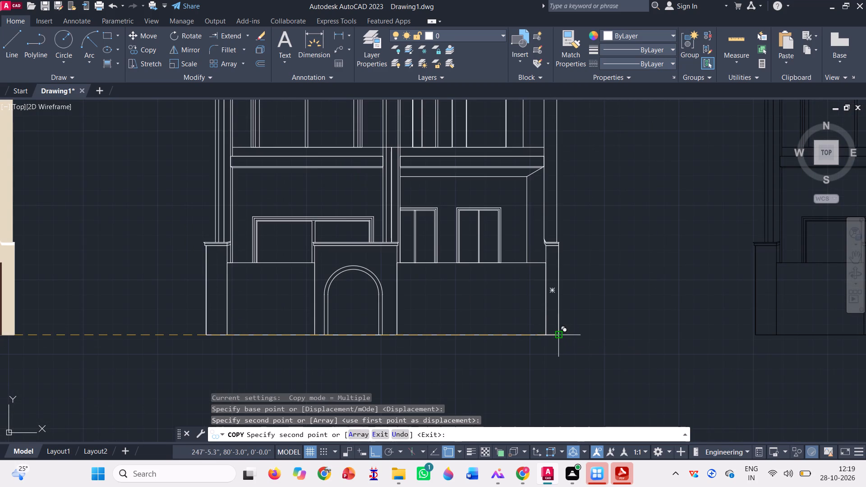
pyautogui.scroll(-2, 401, 335)
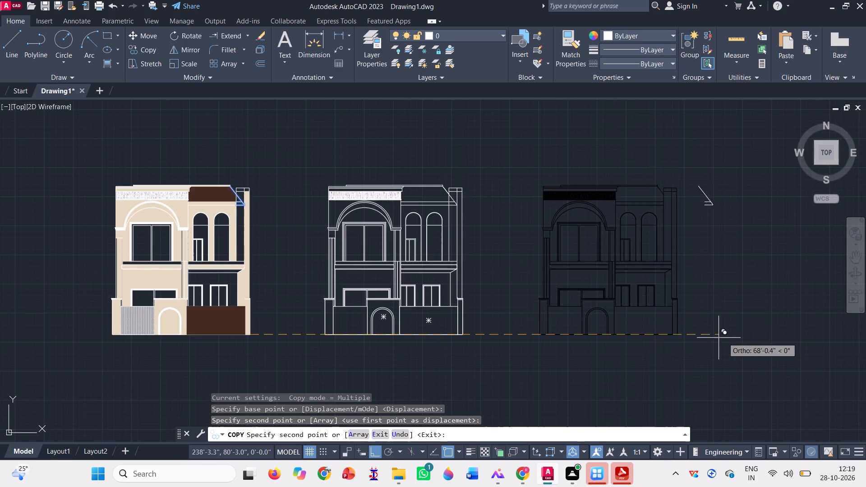
pyautogui.scroll(2, 692, 338)
pyautogui.click(653, 330)
pyautogui.scroll(-3, 545, 332)
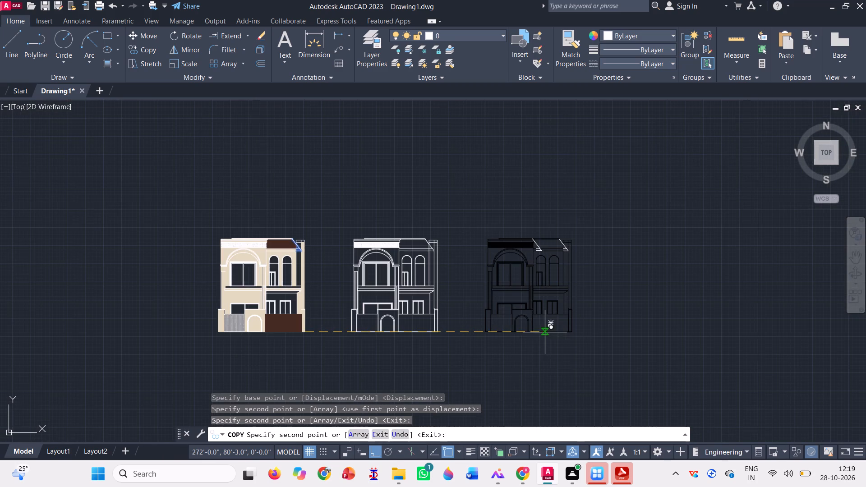
pyautogui.press('space')
# Trim the black elevation's vertical wall line between the sloping roof-end line and the lower band line.
pyautogui.scroll(4, 580, 249)
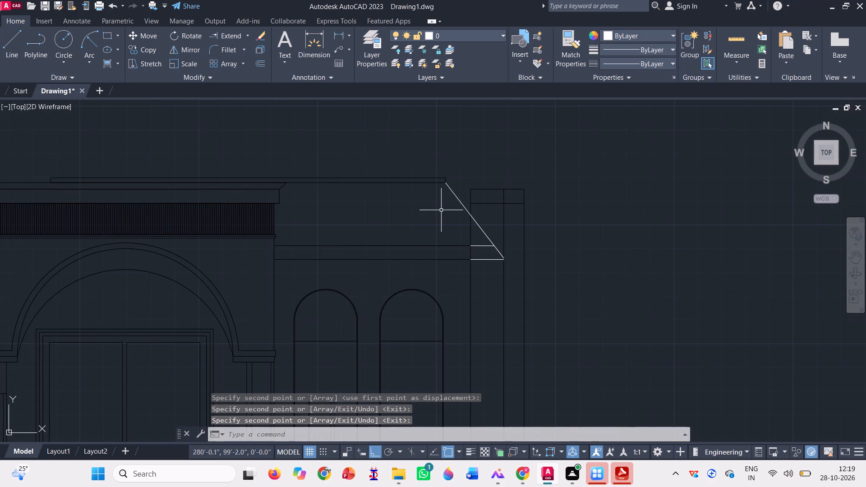
pyautogui.click(246, 35)
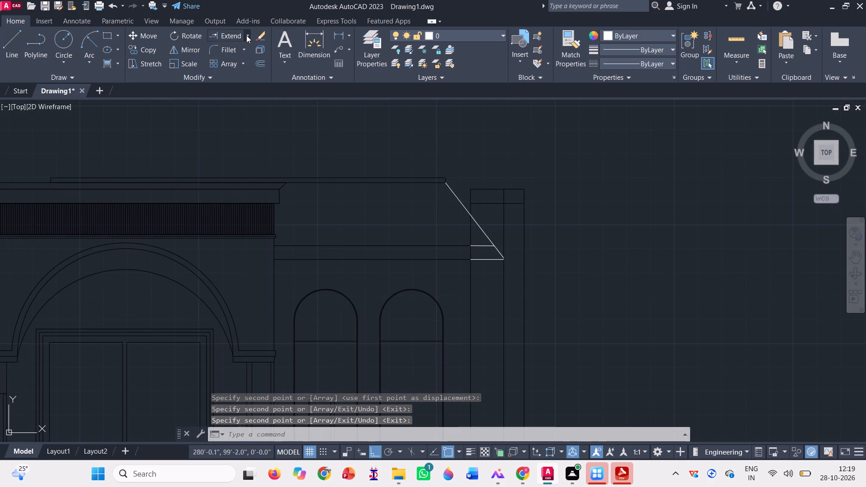
pyautogui.click(242, 59)
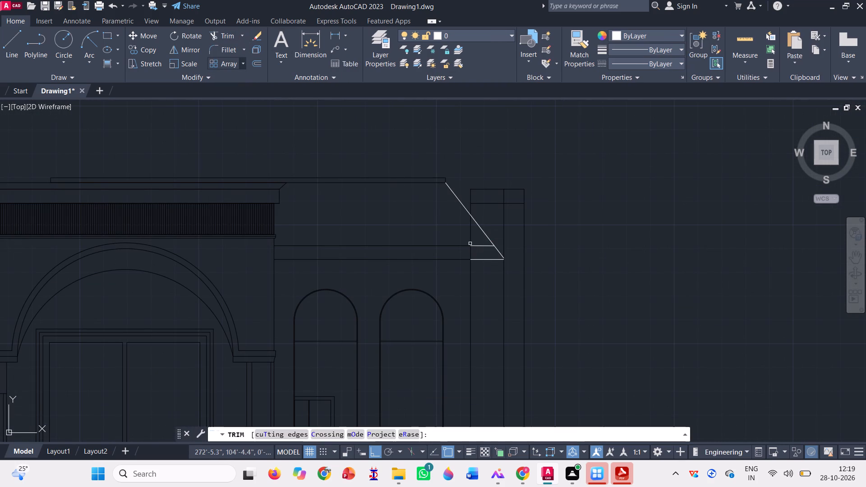
pyautogui.click(471, 242)
pyautogui.click(471, 251)
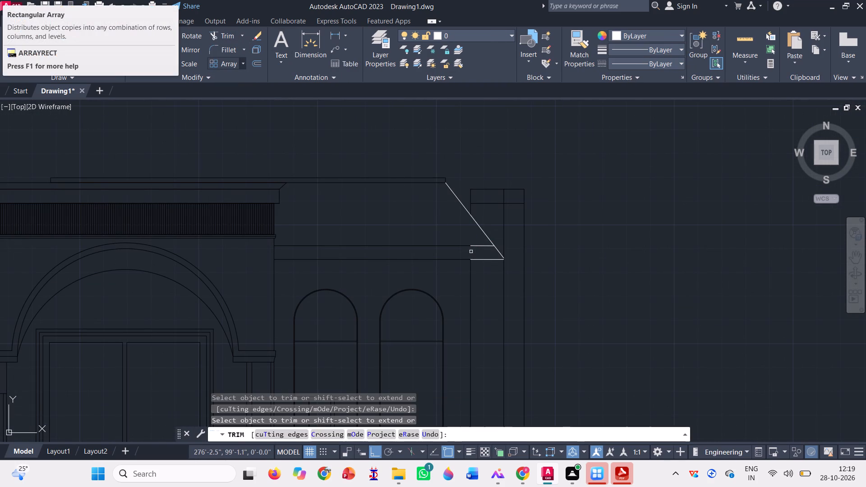
pyautogui.press('Escape')
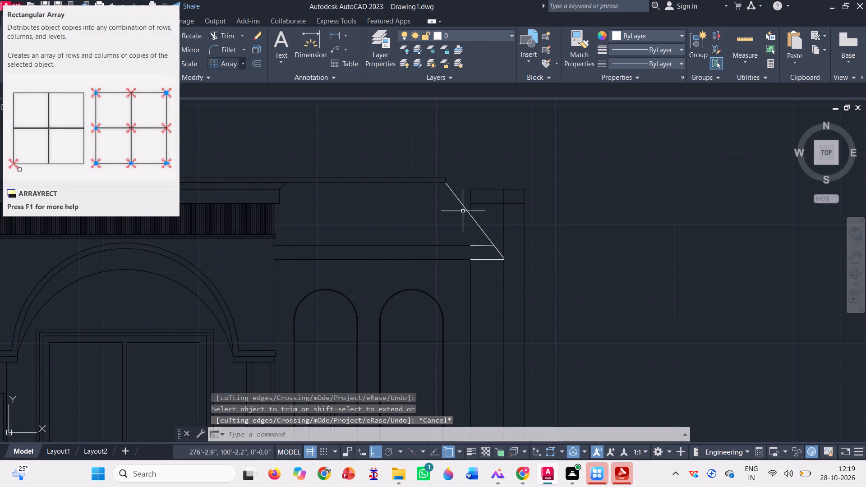
# Extend the black elevation's two original horizontal band lines to the sloping roof-end line and the side pillar's inner edge.
pyautogui.click(244, 37)
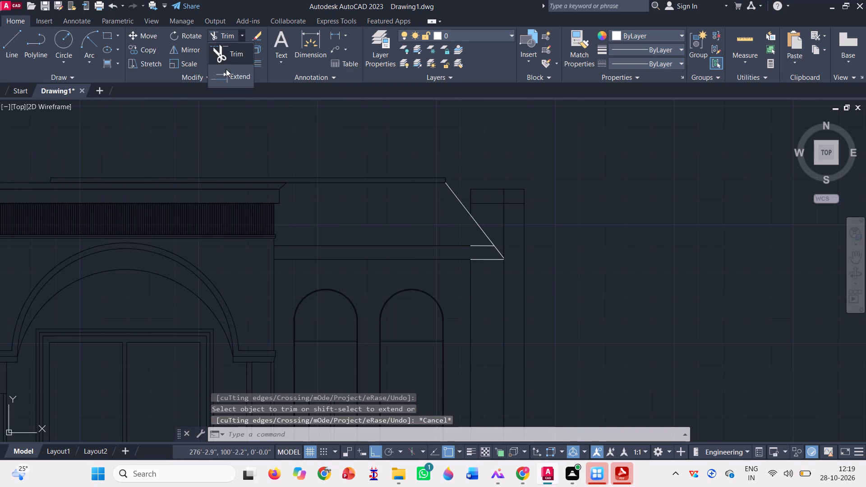
pyautogui.click(225, 69)
pyautogui.scroll(1, 459, 250)
pyautogui.click(453, 239)
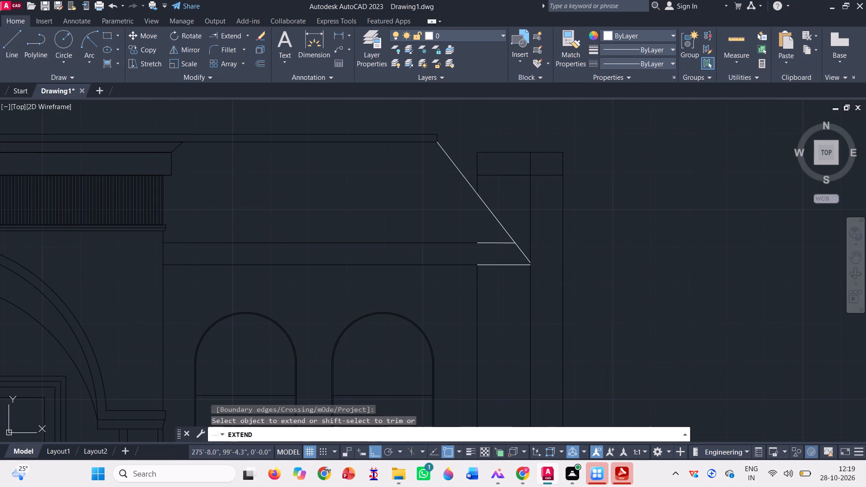
pyautogui.click(460, 250)
pyautogui.click(463, 267)
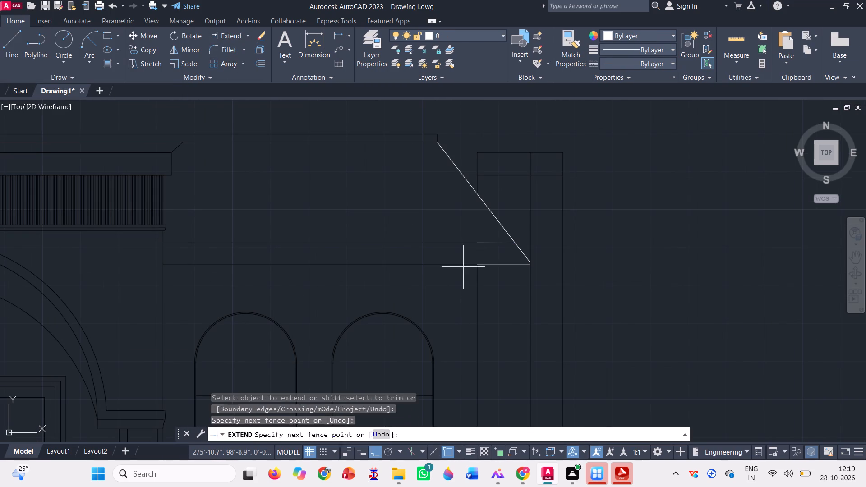
pyautogui.click(462, 261)
pyautogui.press('Escape')
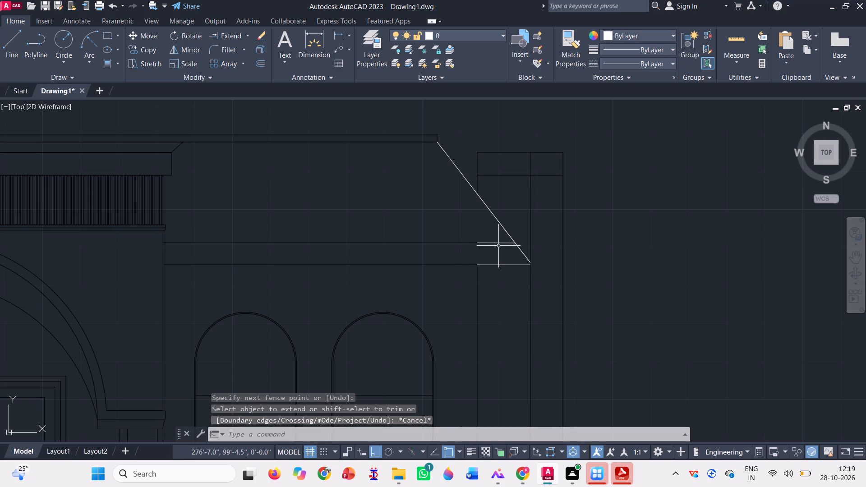
# Delete the two short white horizontal lines copied onto the black elevation's roof end.
pyautogui.click(502, 243)
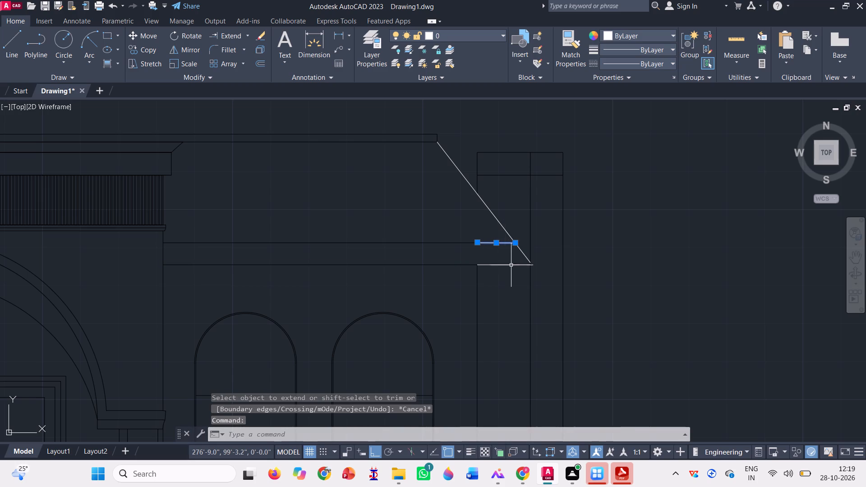
pyautogui.click(511, 266)
pyautogui.press('Delete')
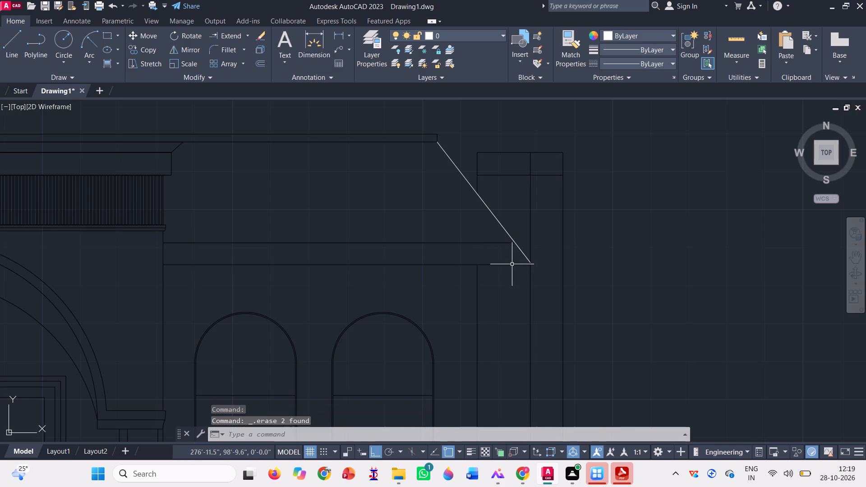
# Set the copied sloping roof-end line on the black elevation to black (0,0,0), and erase that line.
pyautogui.scroll(-1, 510, 264)
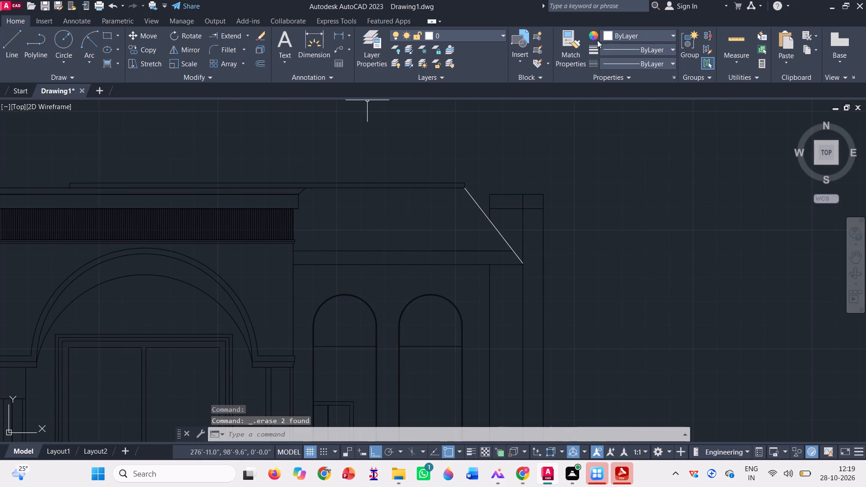
pyautogui.click(470, 194)
pyautogui.click(625, 38)
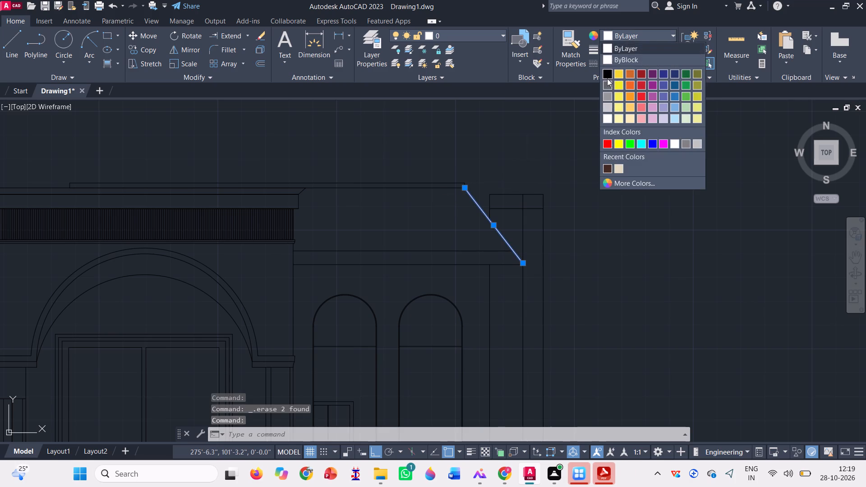
pyautogui.click(609, 70)
pyautogui.scroll(-1, 563, 200)
pyautogui.scroll(-1, 643, 225)
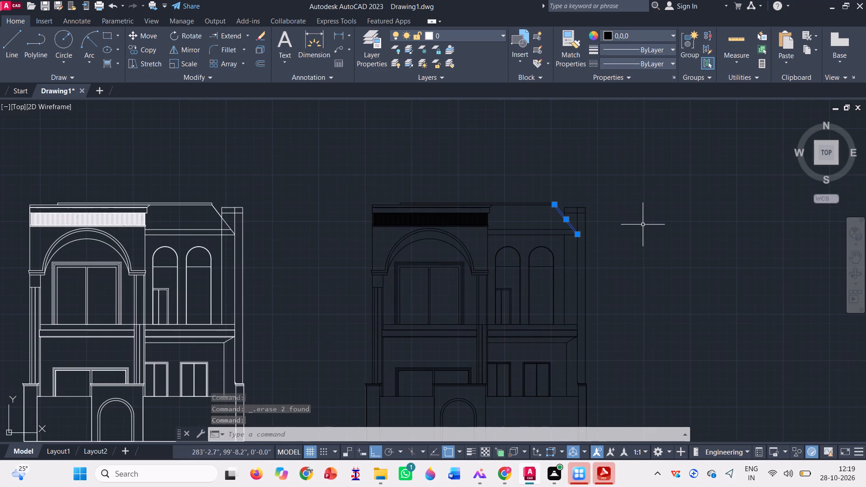
pyautogui.press('space')
# Trim the white elevation's vertical wall line between the sloping roof-end line and the lower band line.
pyautogui.scroll(-1, 631, 234)
pyautogui.scroll(2, 388, 231)
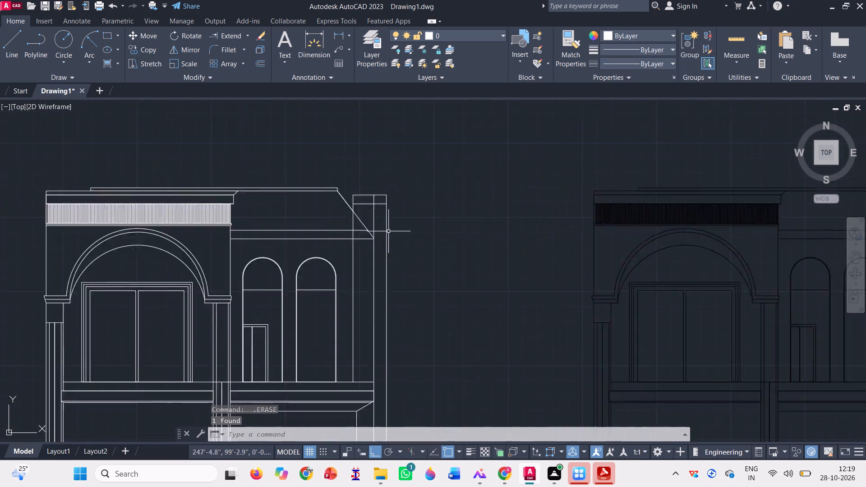
pyautogui.scroll(1, 388, 231)
pyautogui.click(249, 37)
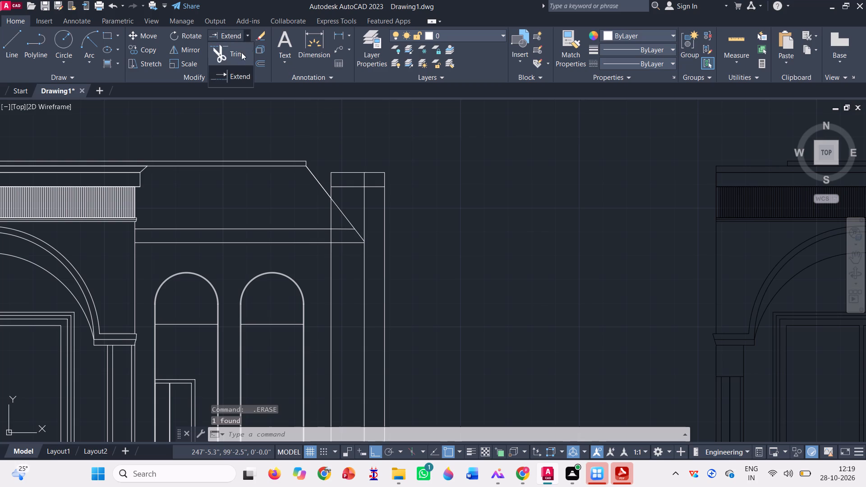
pyautogui.click(241, 52)
pyautogui.scroll(2, 332, 212)
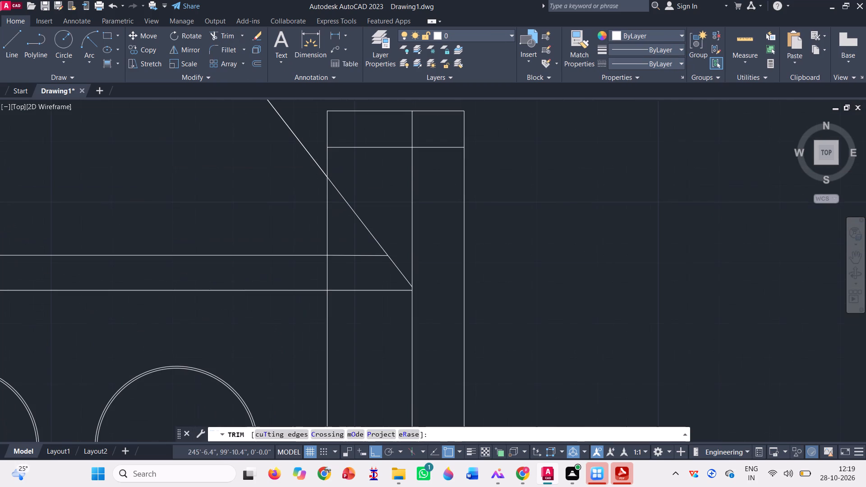
pyautogui.click(313, 208)
pyautogui.click(366, 240)
pyautogui.click(338, 274)
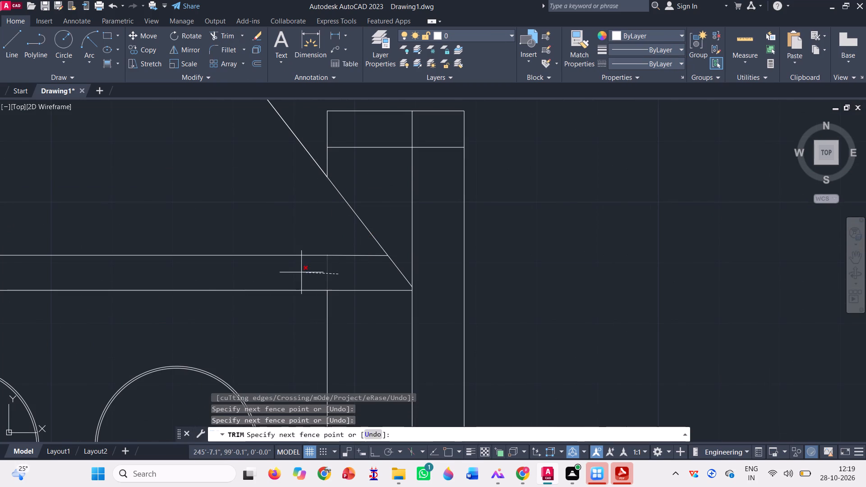
pyautogui.click(301, 272)
pyautogui.scroll(-3, 407, 263)
pyautogui.press('Escape')
pyautogui.scroll(-2, 451, 241)
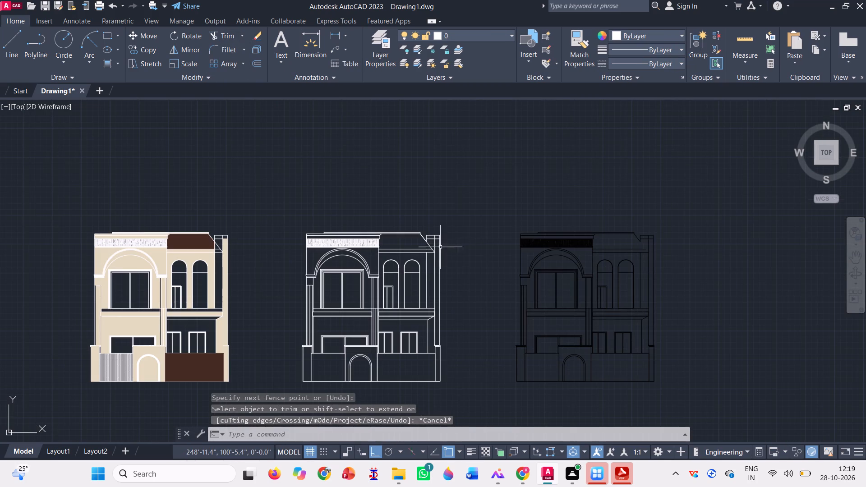
# Fill the small triangle at the coloured elevation's sloping roof end with a solid hatch in brown DIC 647.
pyautogui.click(105, 64)
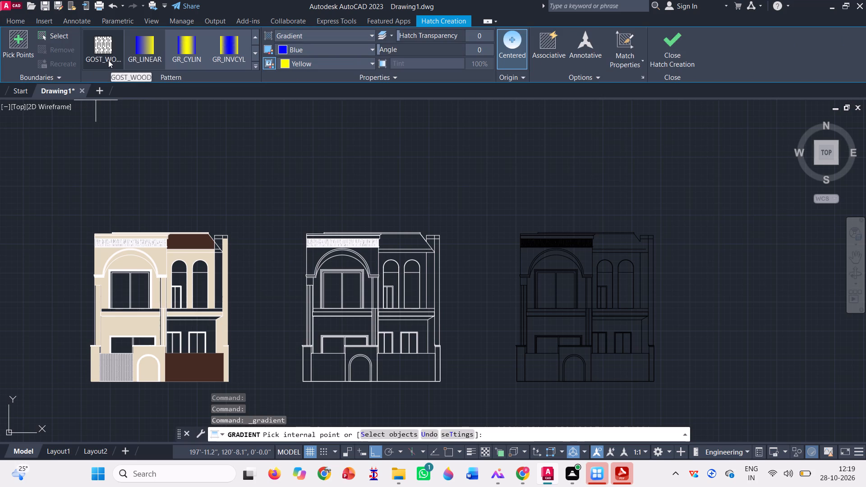
pyautogui.scroll(13, 186, 38)
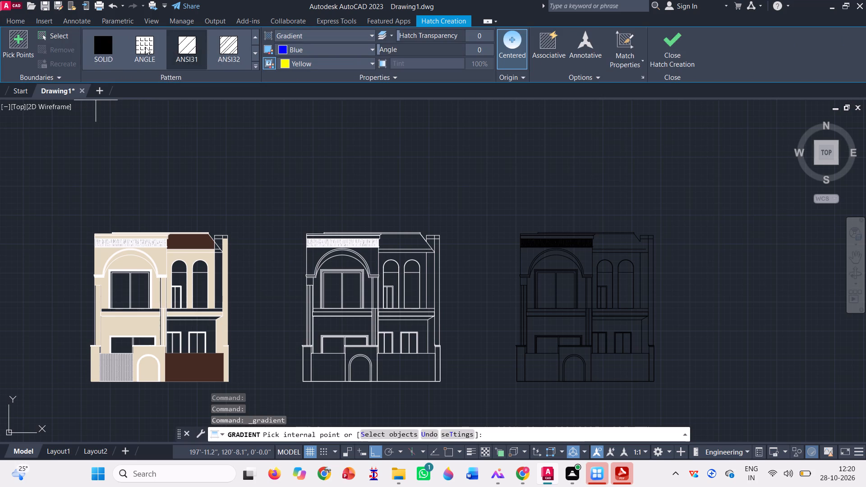
pyautogui.click(93, 48)
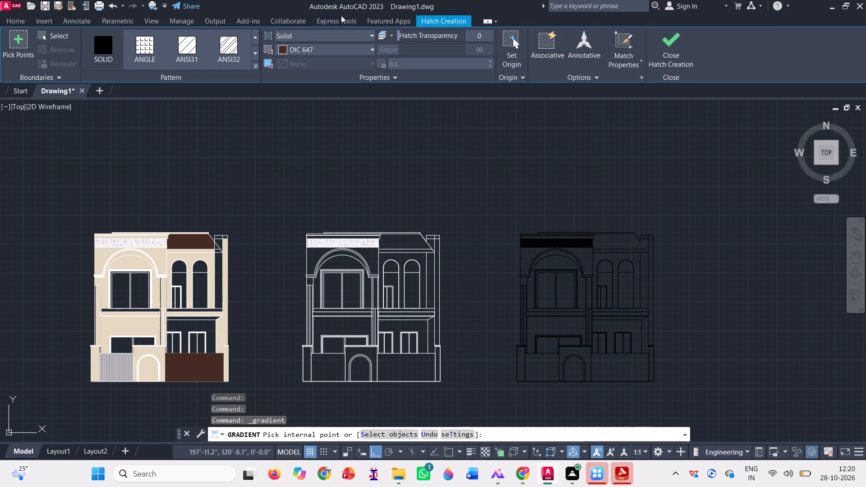
pyautogui.scroll(3, 219, 258)
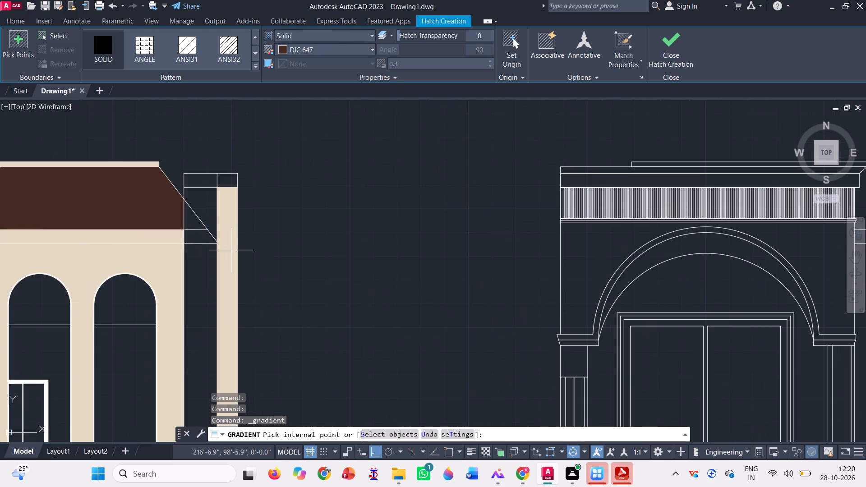
pyautogui.click(191, 218)
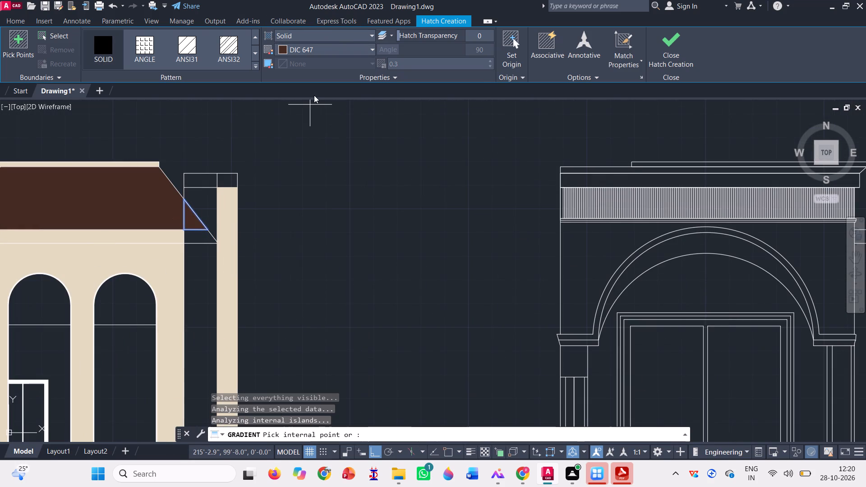
pyautogui.click(333, 46)
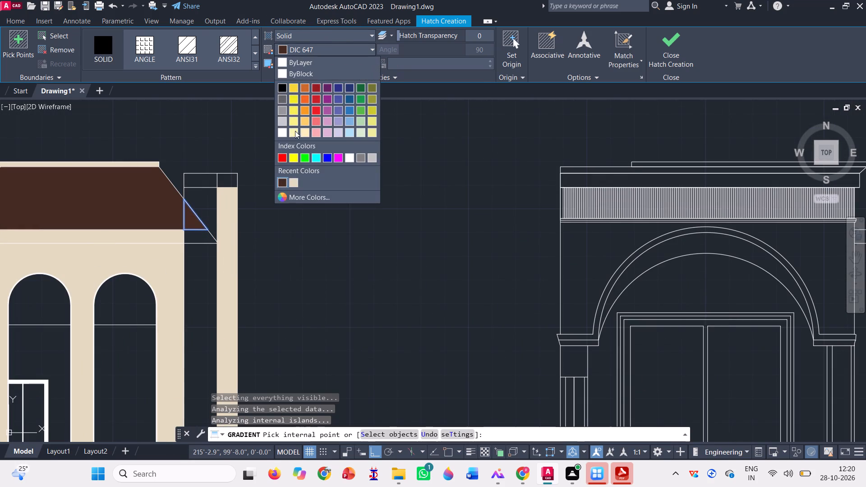
pyautogui.click(291, 183)
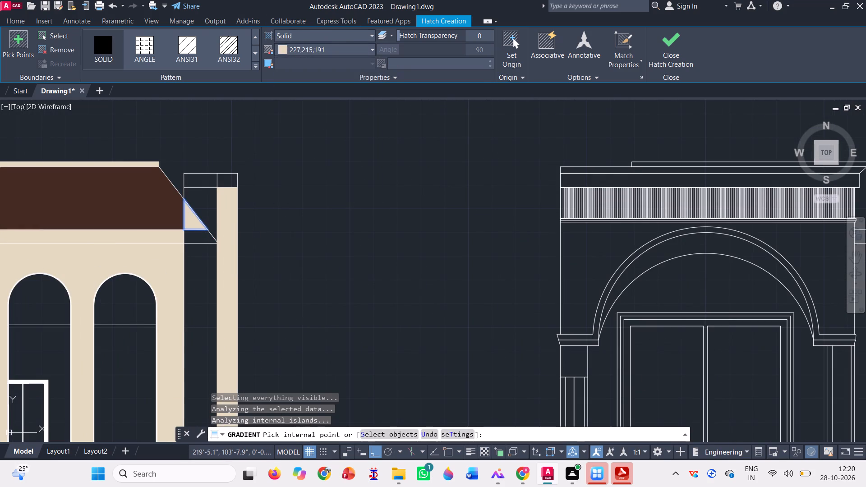
pyautogui.click(298, 55)
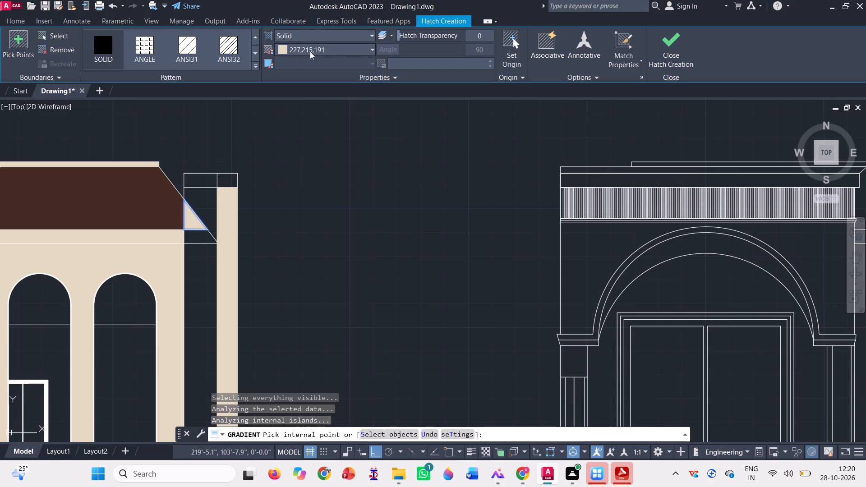
pyautogui.click(278, 184)
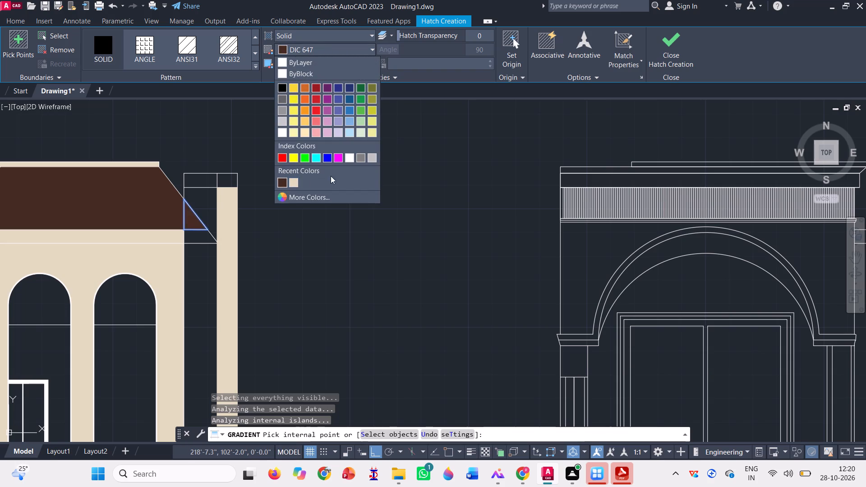
pyautogui.click(677, 54)
# Fill the band piece below the brown roof end and the narrow wall strip beside the side pillar with solid beige 227,215,191.
pyautogui.scroll(-2, 485, 161)
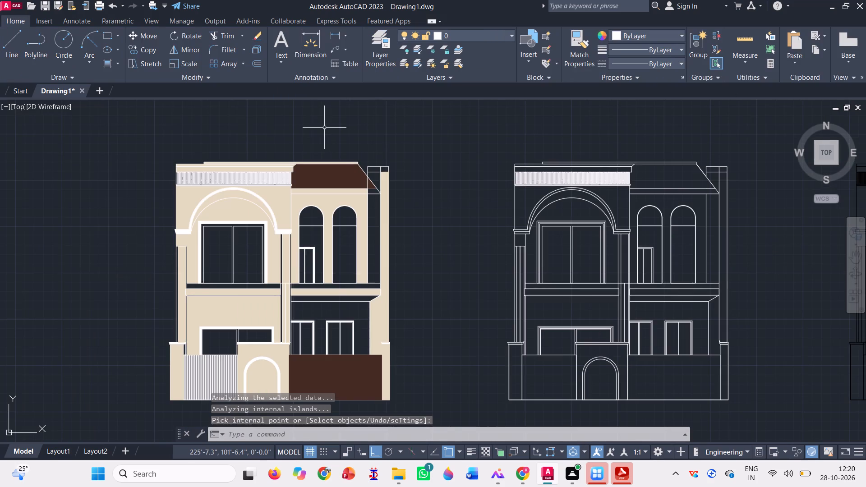
pyautogui.click(104, 64)
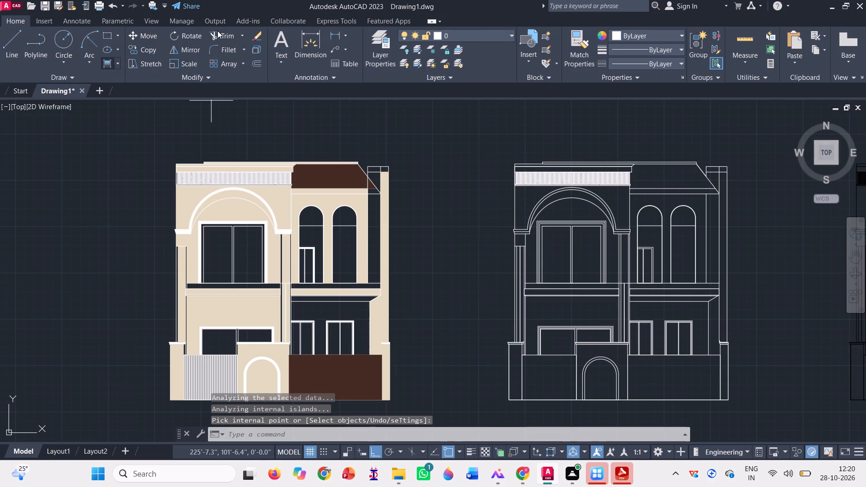
pyautogui.scroll(13, 207, 47)
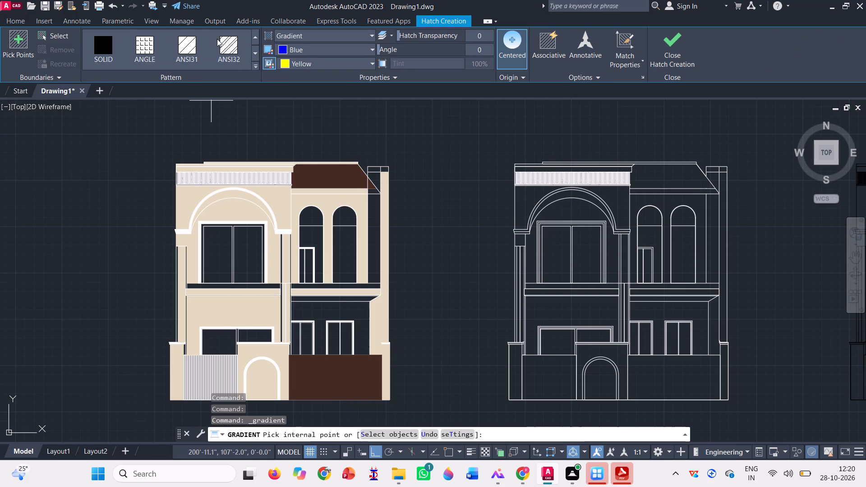
pyautogui.scroll(1, 217, 39)
pyautogui.click(108, 52)
pyautogui.click(336, 54)
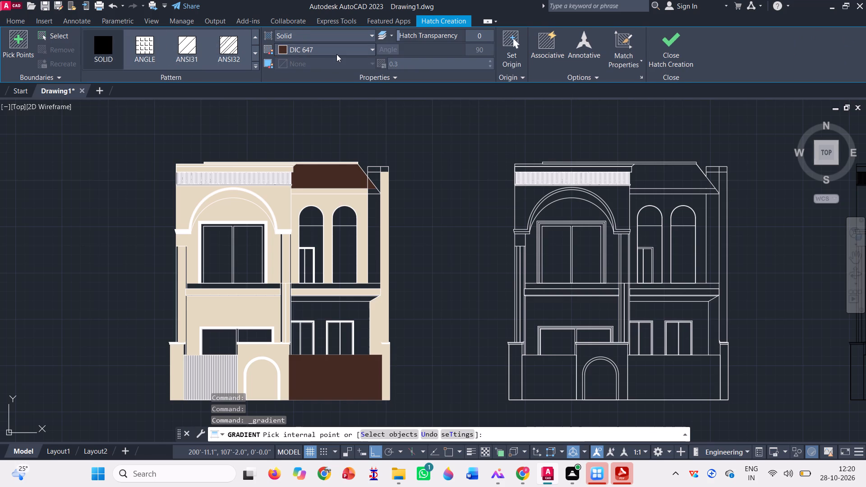
pyautogui.click(295, 194)
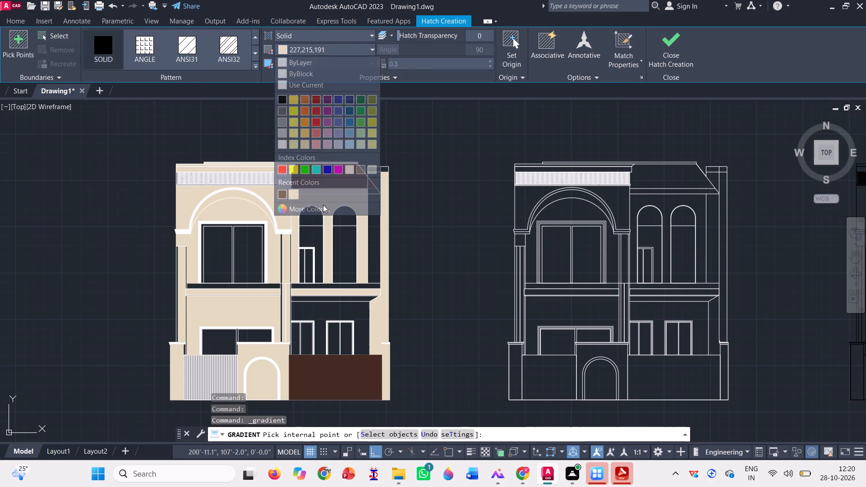
pyautogui.scroll(6, 366, 203)
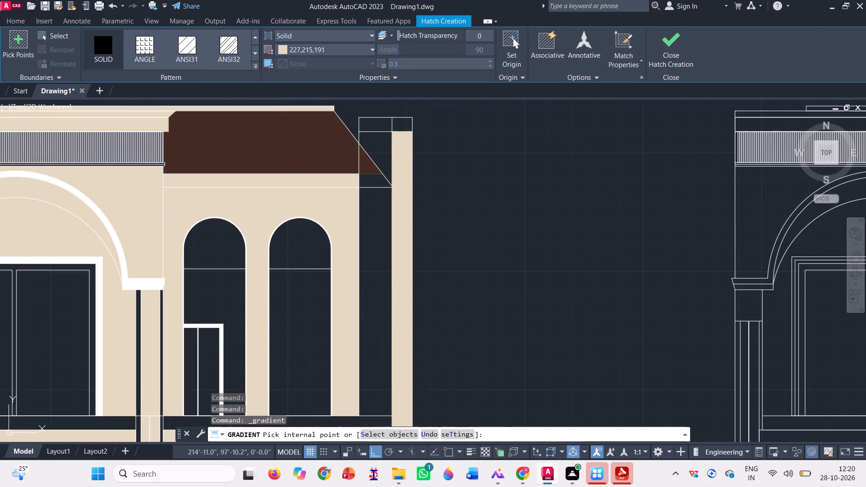
pyautogui.scroll(2, 399, 181)
pyautogui.click(347, 184)
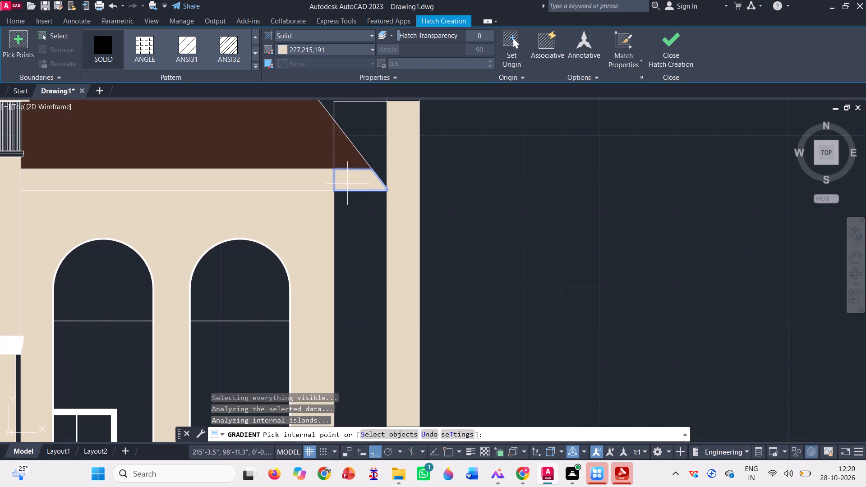
pyautogui.click(364, 217)
pyautogui.scroll(-3, 364, 216)
pyautogui.scroll(-2, 349, 174)
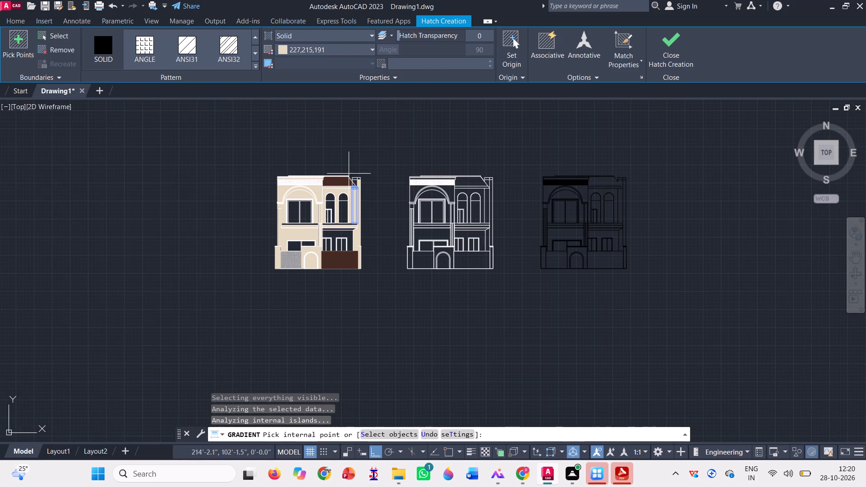
pyautogui.scroll(3, 353, 236)
pyautogui.scroll(-2, 353, 236)
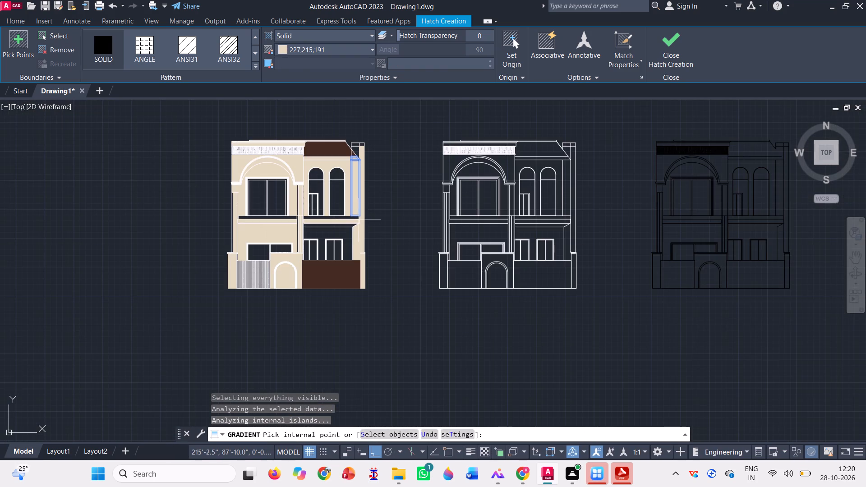
pyautogui.click(672, 45)
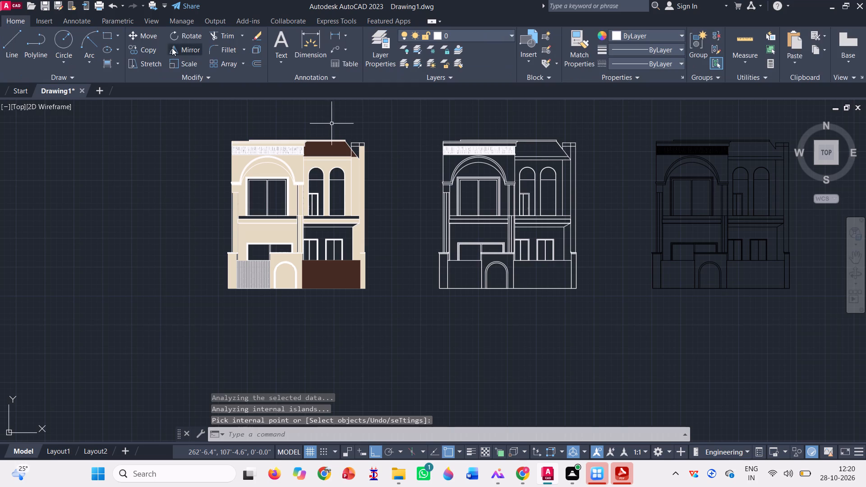
# Fill both panes of the ground-floor window behind the striped gate and arched entrance with a solid hatch in light blue 223,242,252.
pyautogui.click(111, 66)
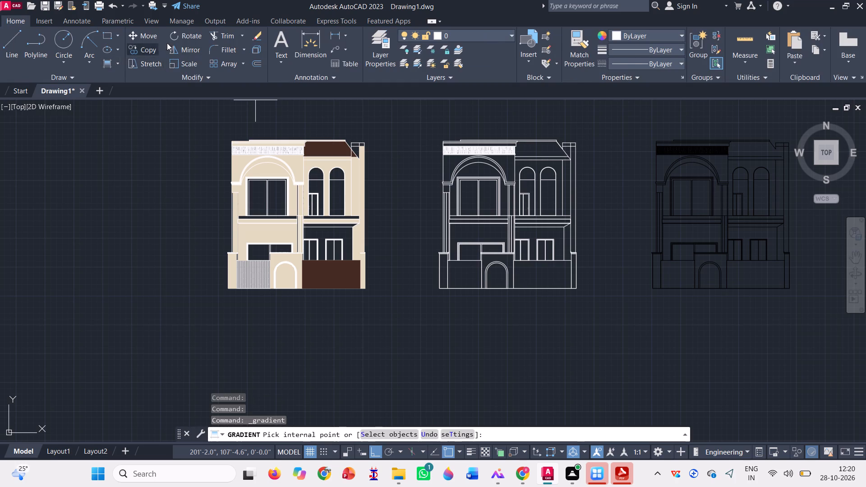
pyautogui.scroll(19, 231, 54)
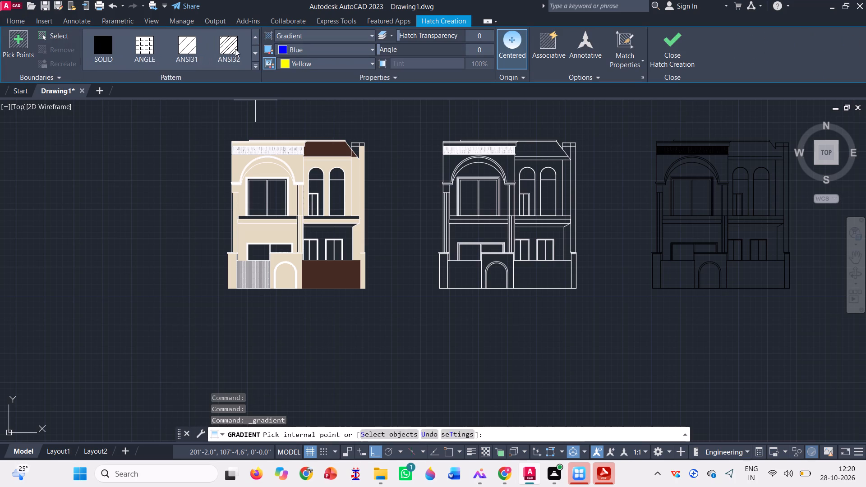
pyautogui.scroll(2, 235, 49)
pyautogui.click(97, 51)
pyautogui.click(324, 50)
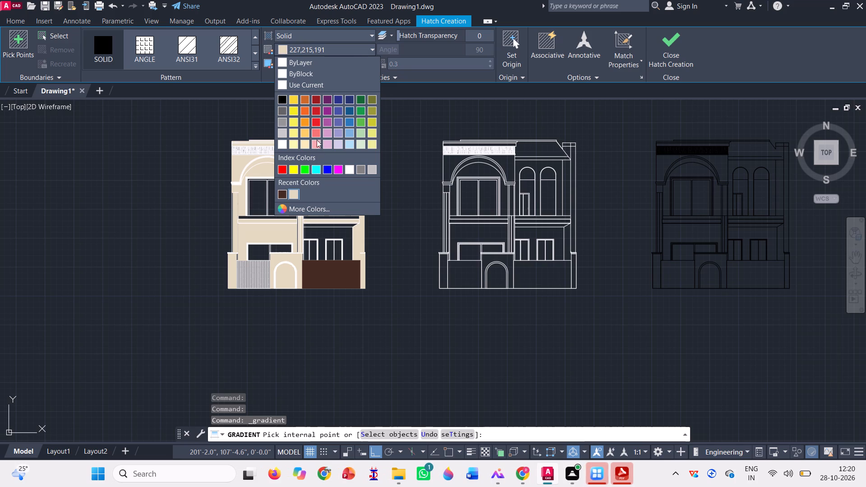
pyautogui.click(350, 144)
pyautogui.click(290, 47)
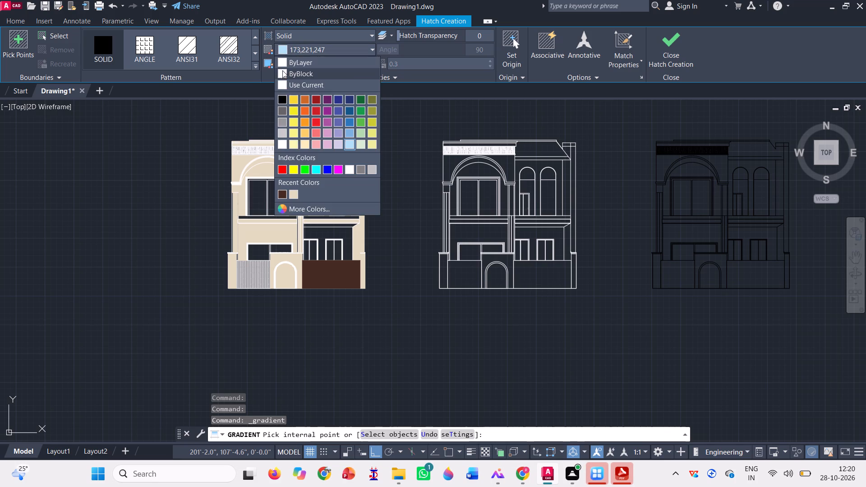
pyautogui.click(345, 208)
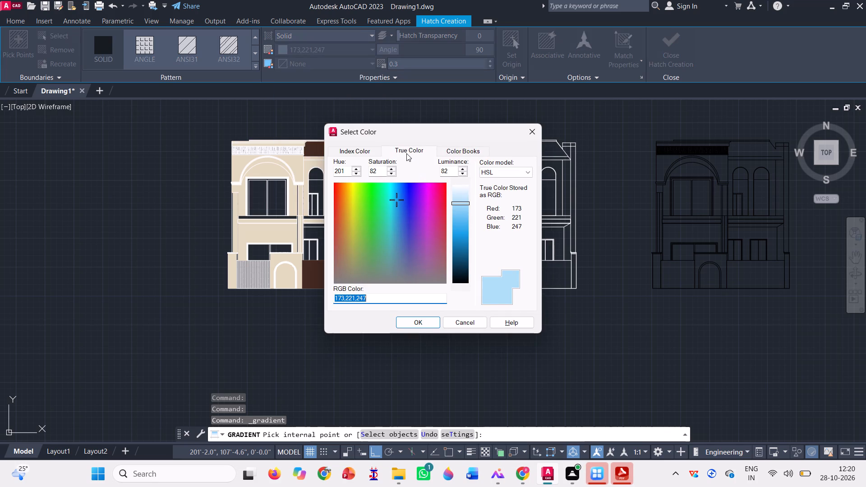
pyautogui.click(461, 192)
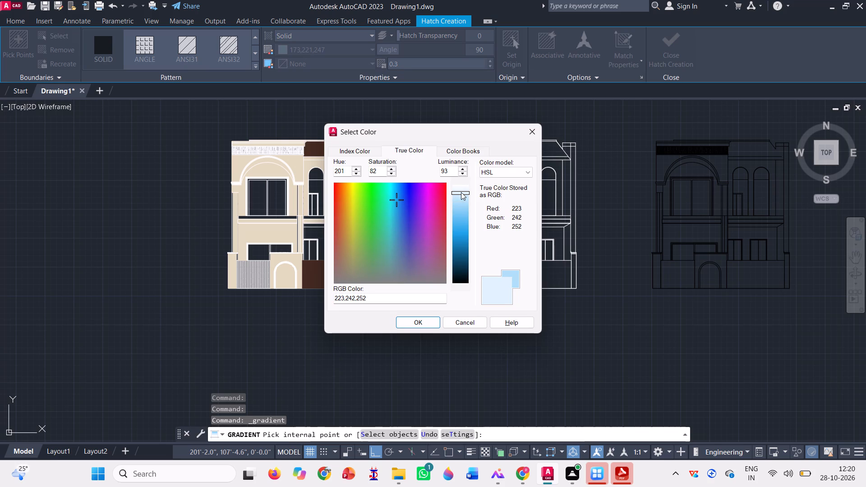
pyautogui.click(426, 322)
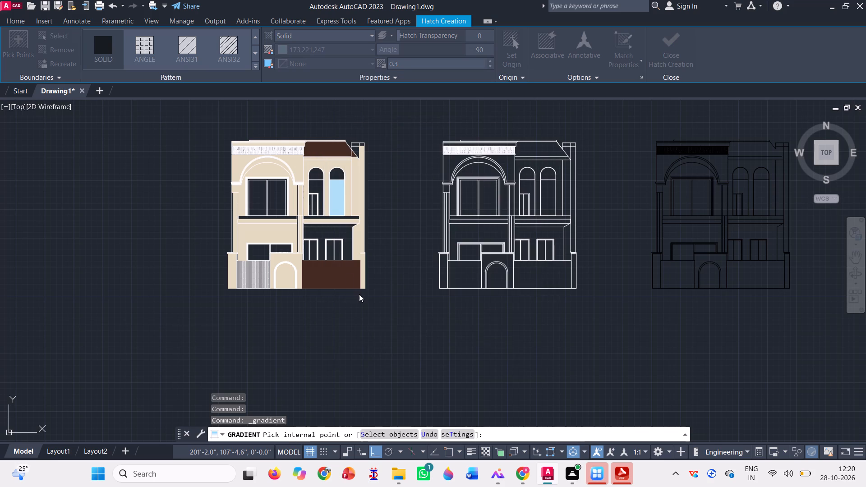
pyautogui.scroll(1, 269, 251)
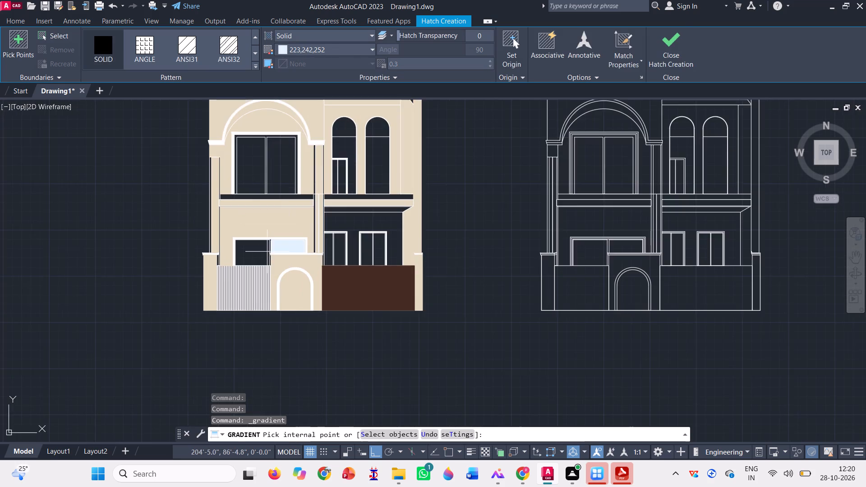
pyautogui.scroll(3, 267, 252)
pyautogui.click(228, 250)
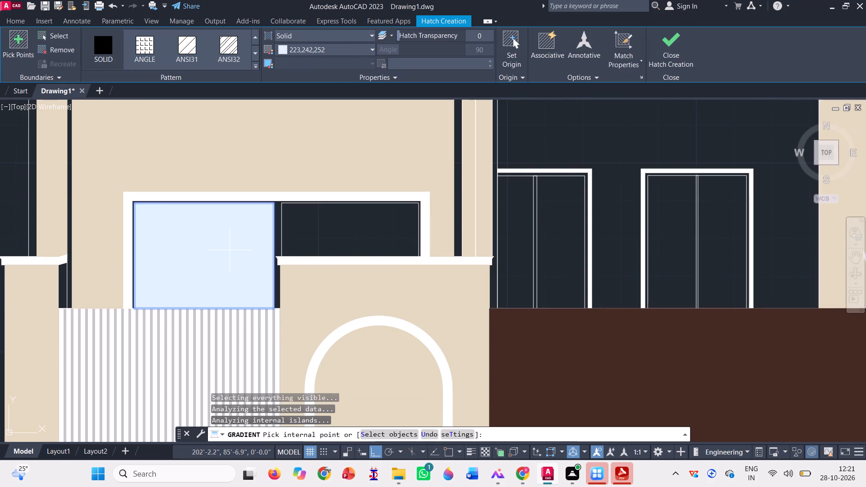
pyautogui.click(328, 220)
# Fill the panes of the two ground-floor windows above the brown boundary wall with the solid light blue 223,242,252 hatch.
pyautogui.scroll(-2, 290, 238)
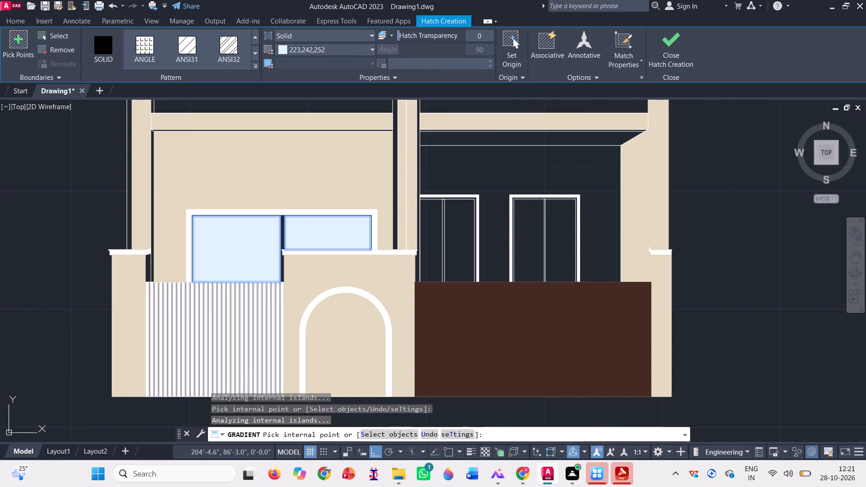
pyautogui.scroll(1, 555, 273)
pyautogui.click(578, 222)
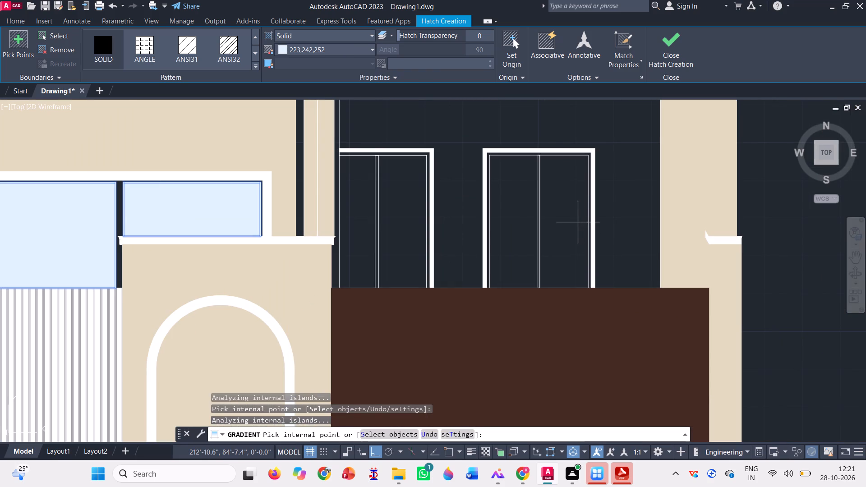
pyautogui.click(499, 199)
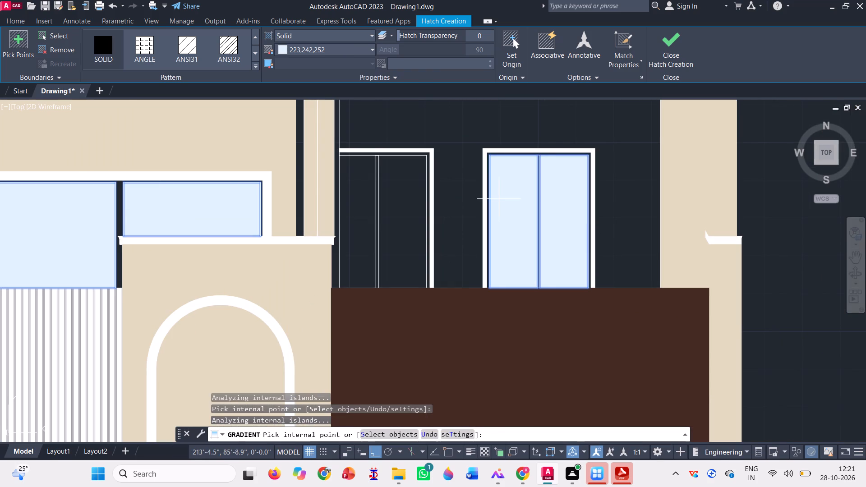
pyautogui.click(387, 196)
pyautogui.click(354, 193)
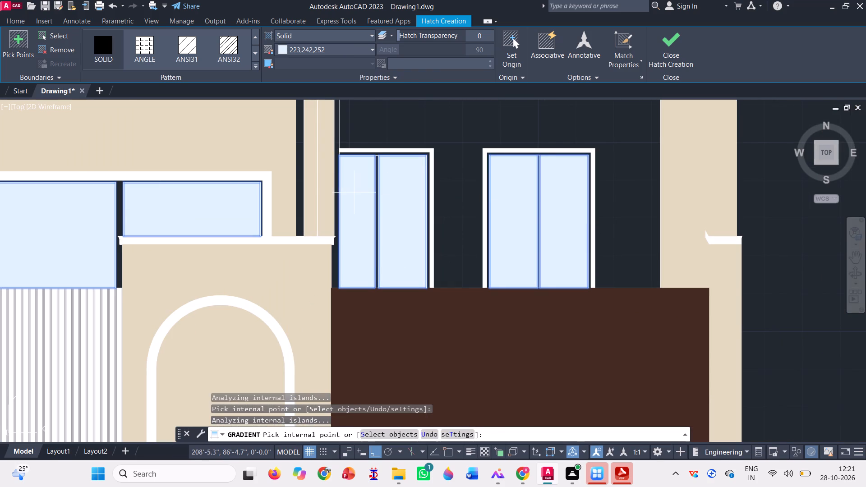
# Fill both panes of the small upper-floor window inside the first narrow arched opening with solid light blue 223,242,252.
pyautogui.scroll(-9, 383, 266)
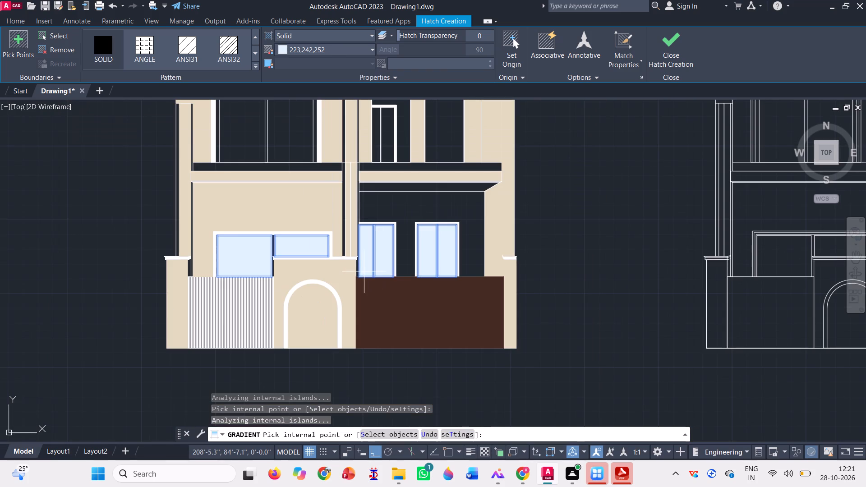
pyautogui.scroll(-1, 376, 210)
pyautogui.scroll(3, 394, 141)
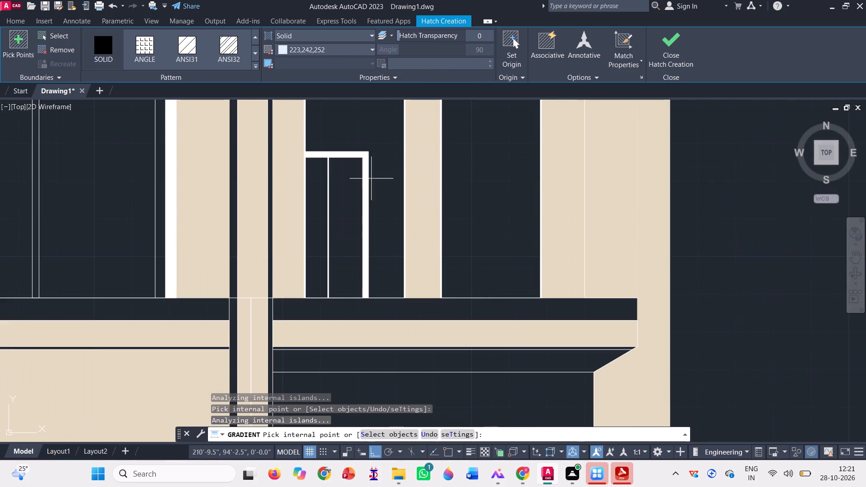
pyautogui.click(344, 187)
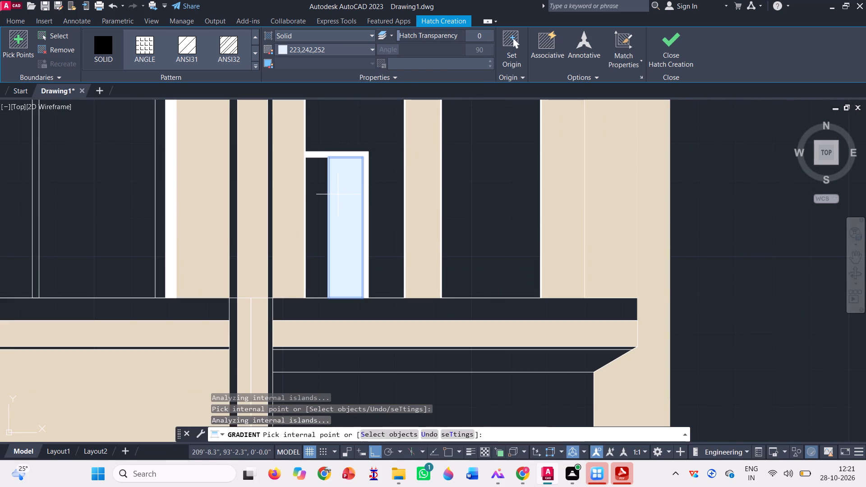
pyautogui.click(318, 188)
# Fill both panes of the large upper-floor window under the wide arch with solid light blue 223,242,252 and finish the hatch.
pyautogui.scroll(-1, 363, 233)
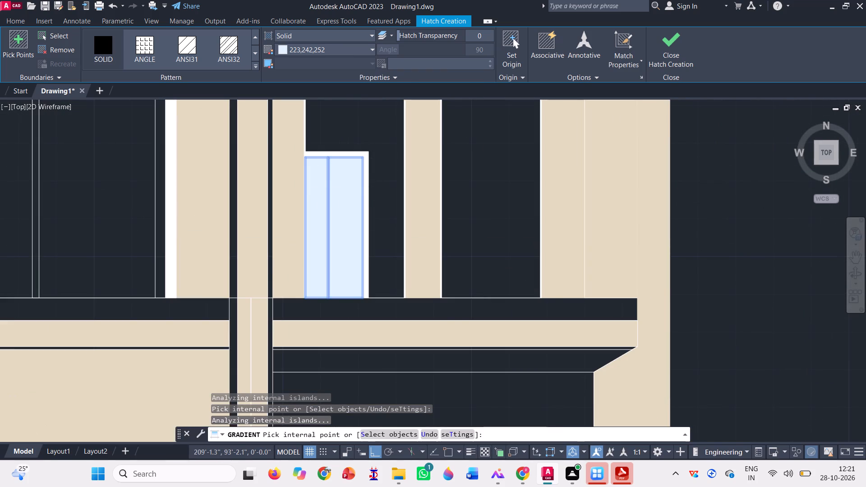
pyautogui.scroll(-1, 363, 233)
pyautogui.click(252, 200)
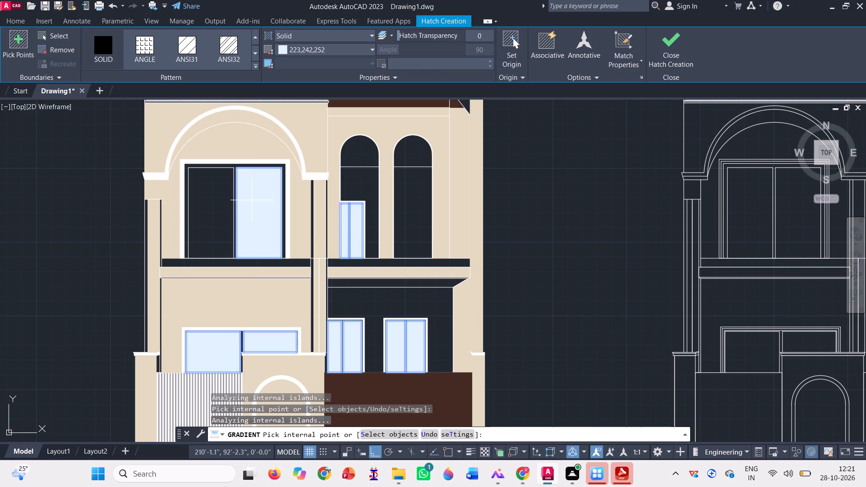
pyautogui.click(215, 198)
pyautogui.scroll(-3, 285, 225)
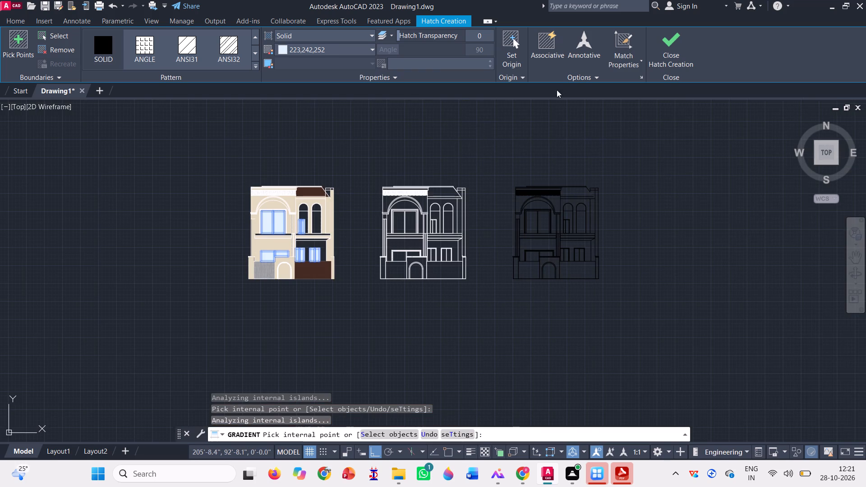
pyautogui.click(677, 42)
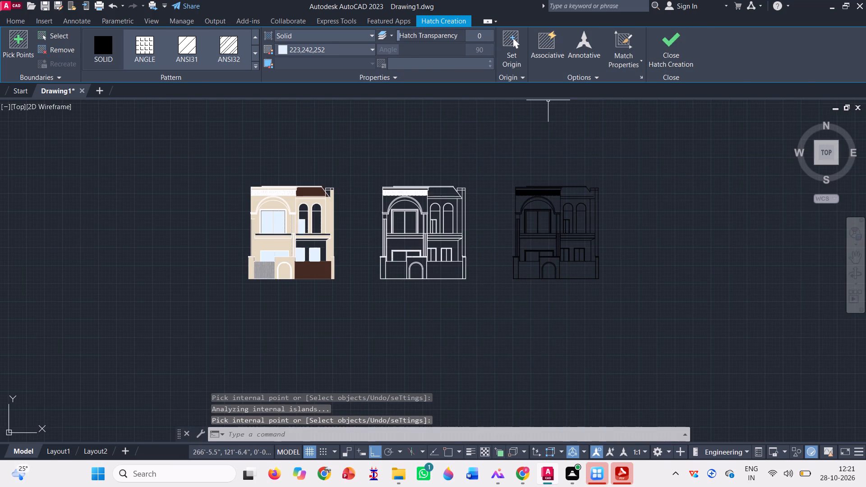
# Fill the ground-floor wall around the two windows above the brown boundary wall with a solid hatch in orange-brown DIC 203 from DIC COLOR GUIDE(R).
pyautogui.click(107, 64)
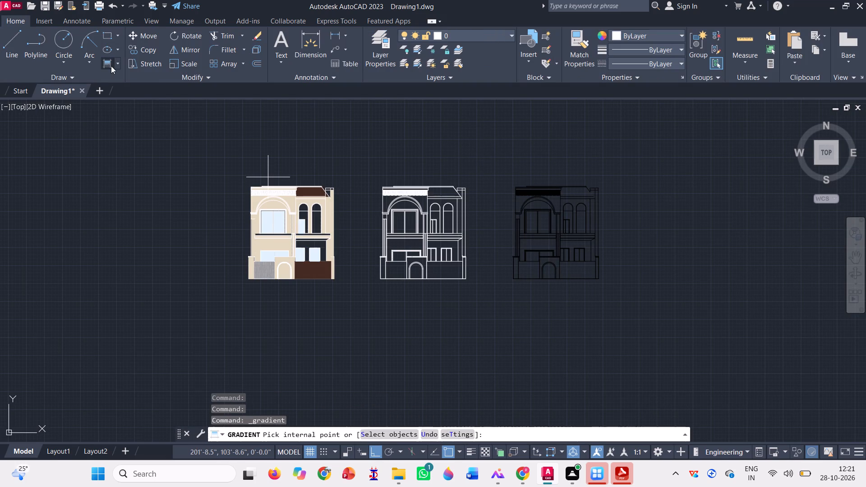
pyautogui.scroll(10, 196, 29)
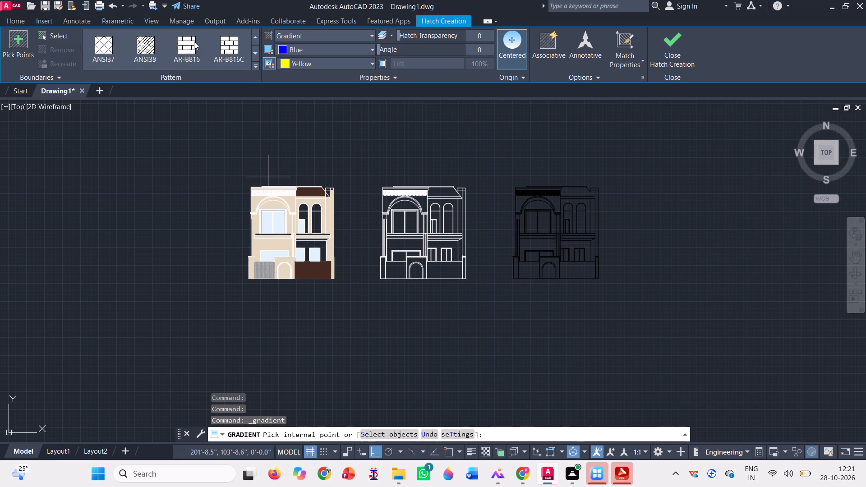
pyautogui.scroll(1, 194, 41)
pyautogui.click(101, 50)
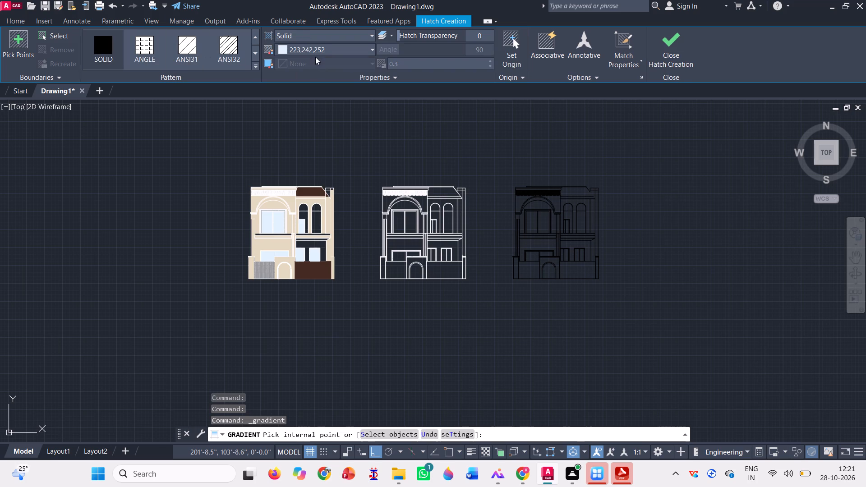
pyautogui.click(315, 51)
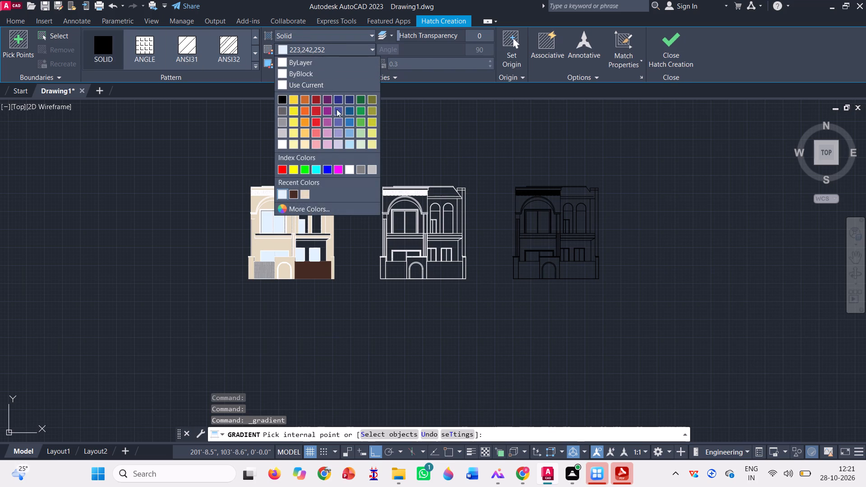
pyautogui.click(293, 205)
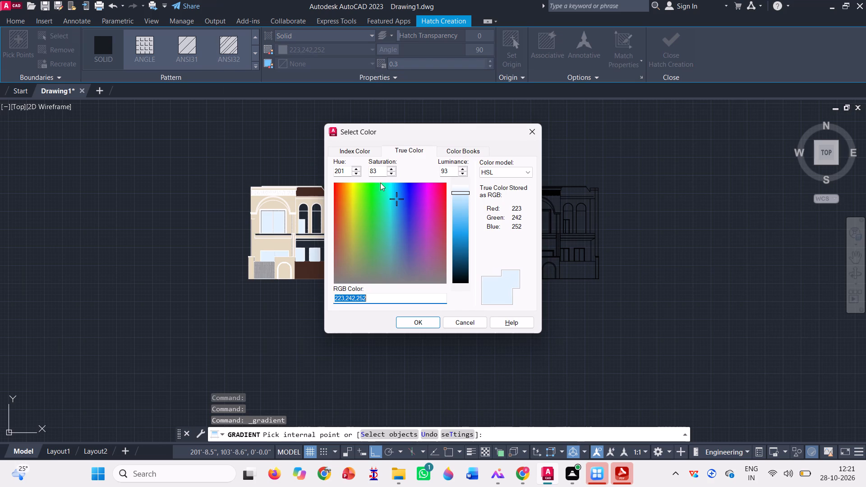
pyautogui.click(342, 197)
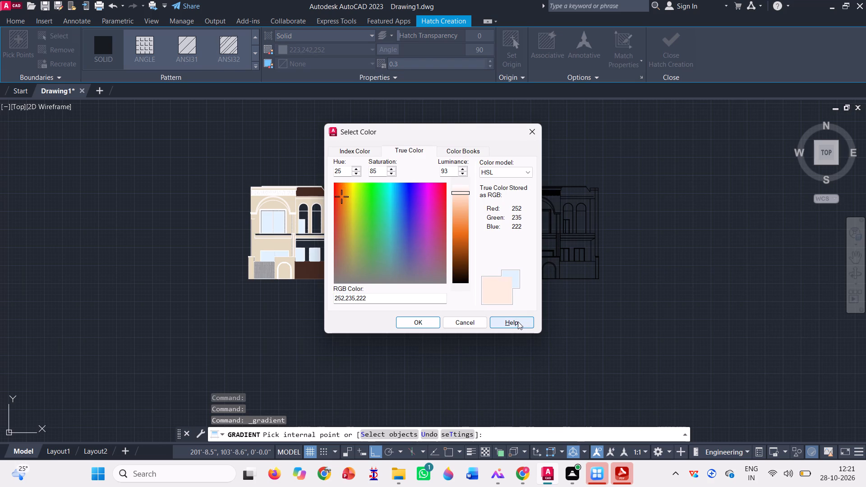
pyautogui.click(440, 196)
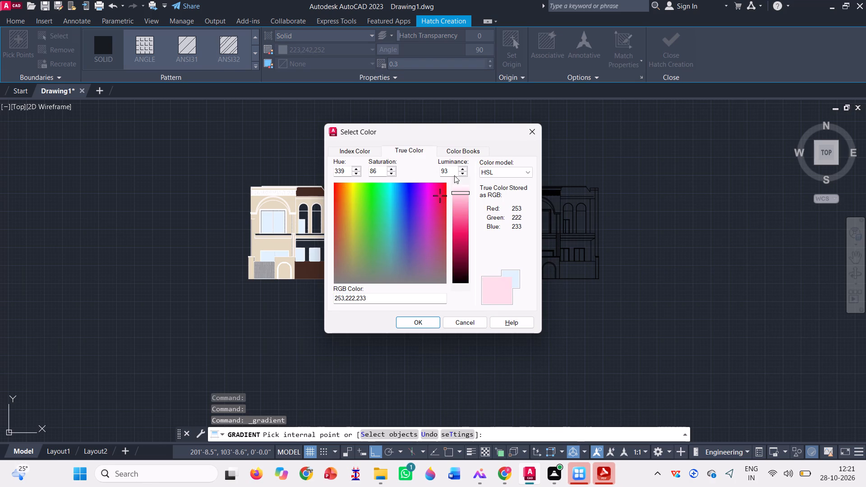
pyautogui.click(466, 154)
pyautogui.tripleClick(465, 279)
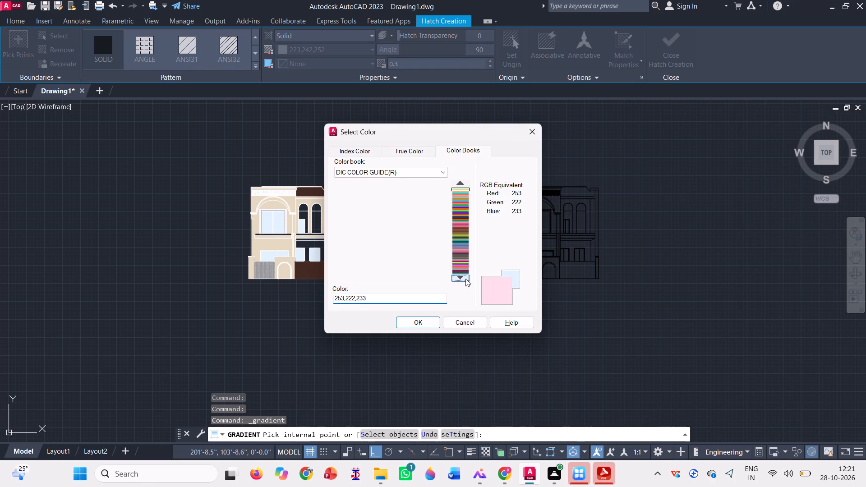
pyautogui.tripleClick(465, 279)
pyautogui.doubleClick(465, 279)
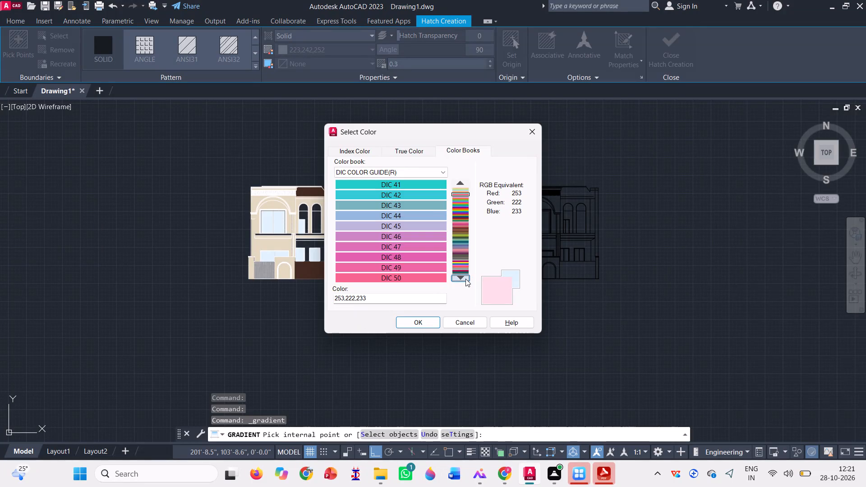
pyautogui.click(467, 278)
pyautogui.click(469, 278)
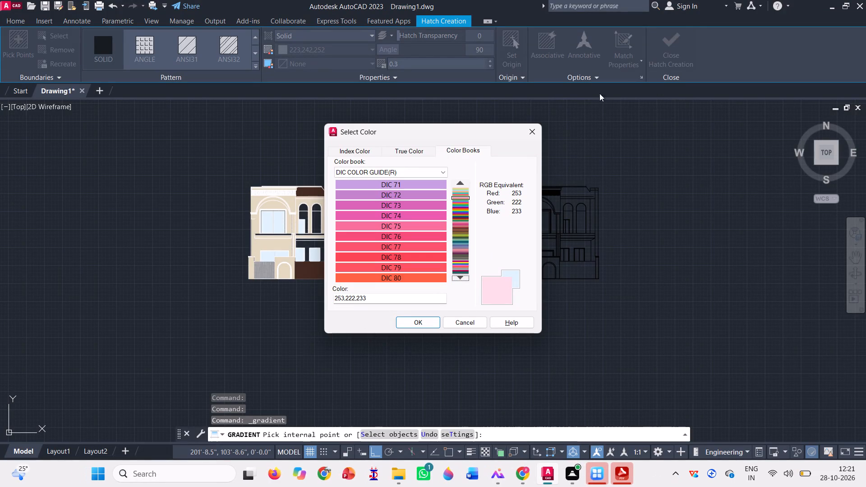
pyautogui.click(463, 276)
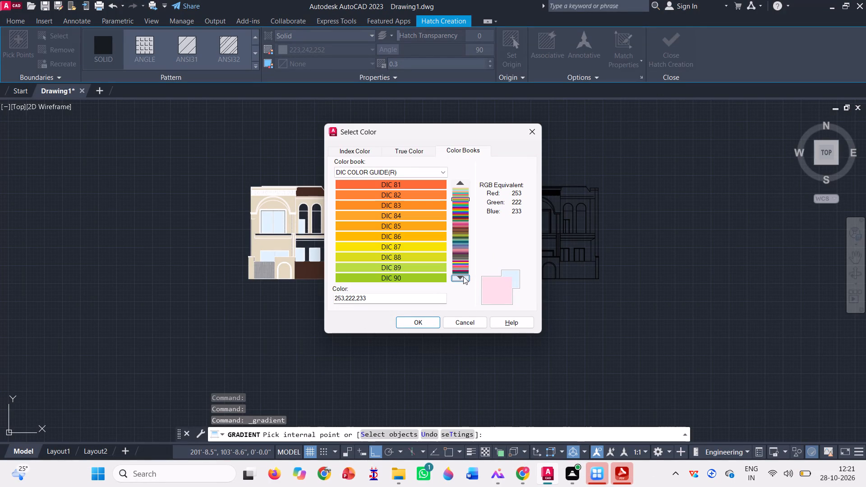
pyautogui.click(490, 271)
pyautogui.click(468, 275)
pyautogui.click(465, 275)
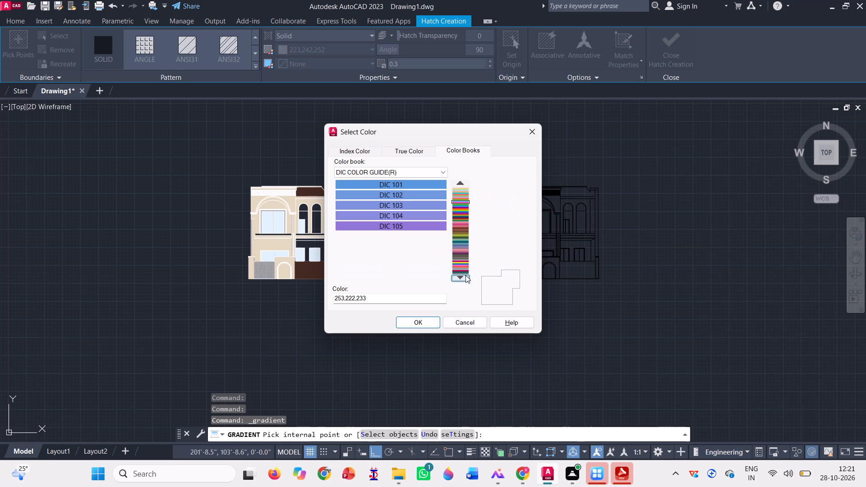
pyautogui.click(465, 275)
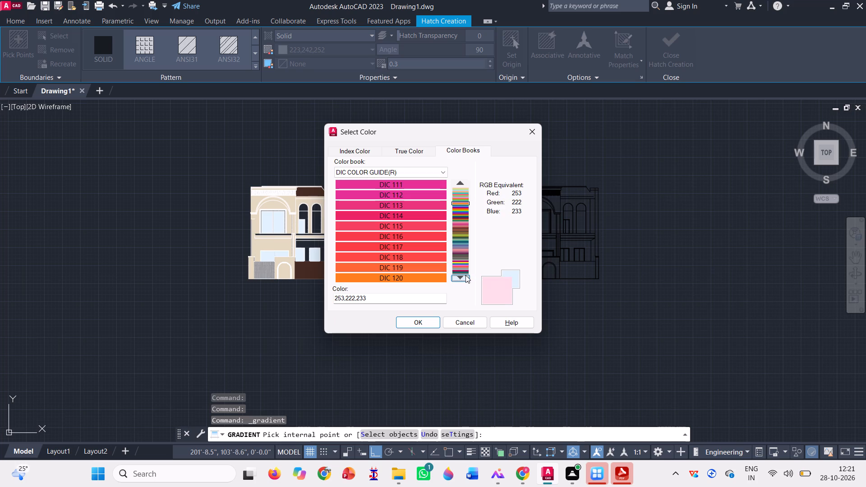
pyautogui.click(465, 275)
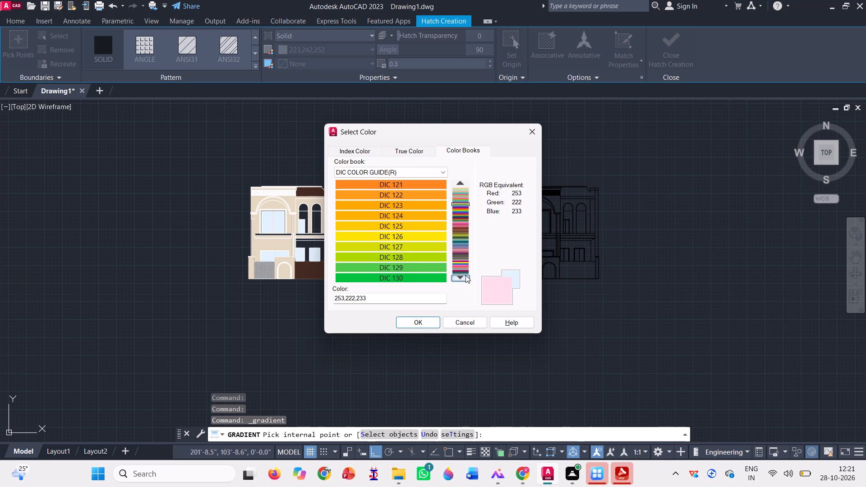
pyautogui.click(465, 275)
pyautogui.click(454, 275)
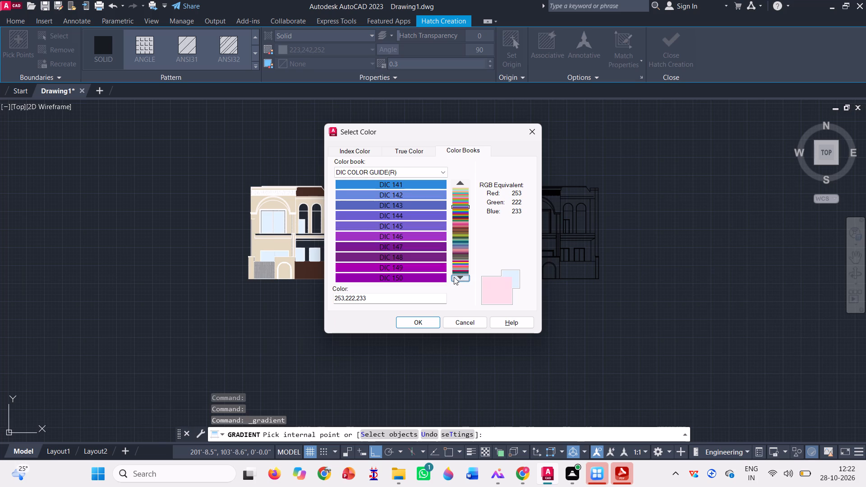
pyautogui.click(454, 277)
pyautogui.click(454, 277)
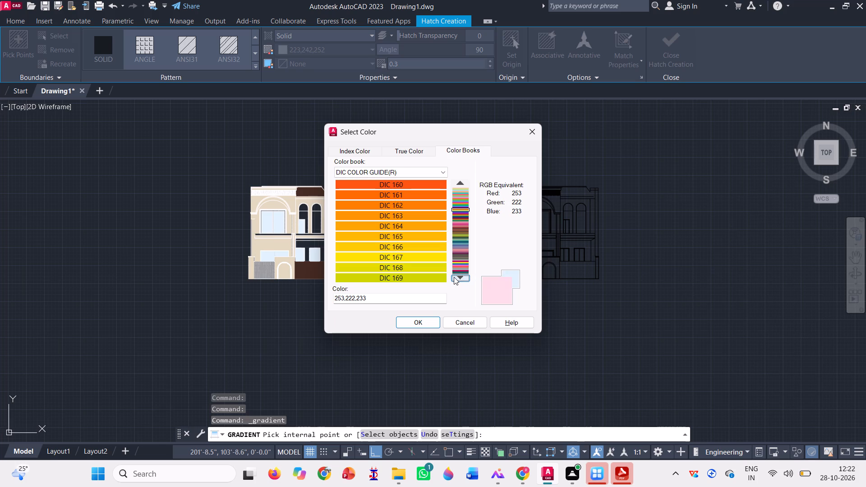
pyautogui.click(454, 277)
pyautogui.click(454, 277)
pyautogui.click(454, 277)
pyautogui.click(454, 277)
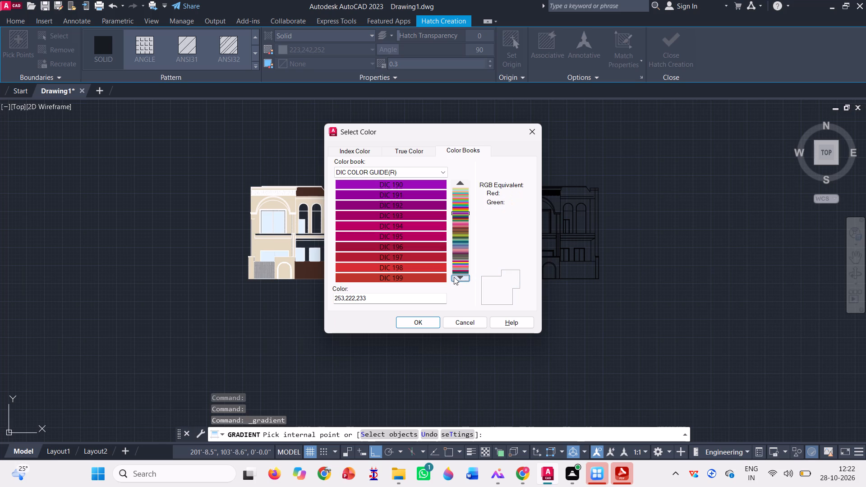
pyautogui.click(454, 277)
pyautogui.click(450, 279)
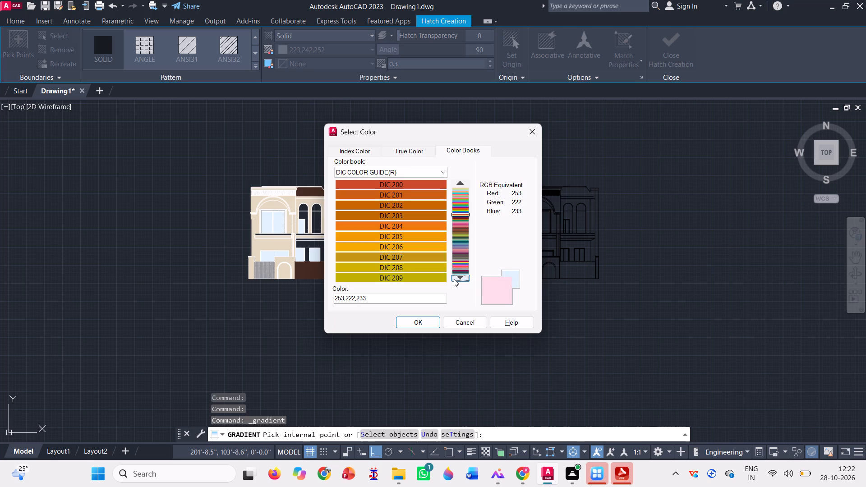
pyautogui.click(454, 279)
pyautogui.click(456, 184)
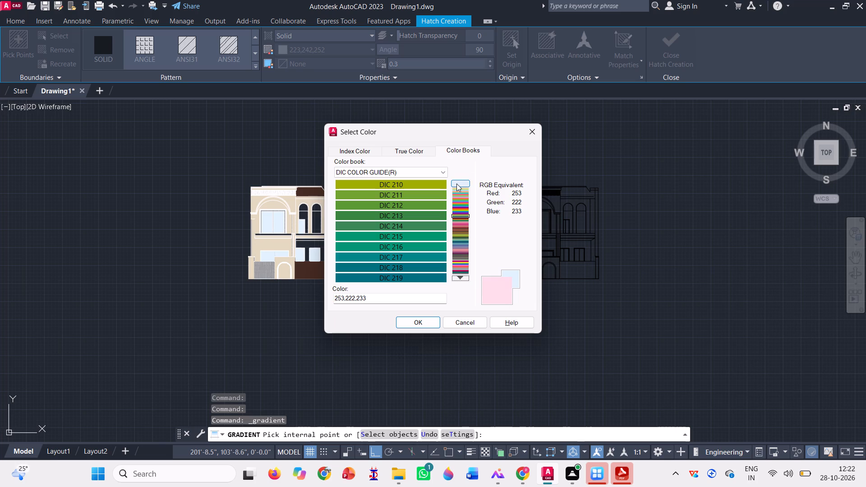
pyautogui.click(401, 216)
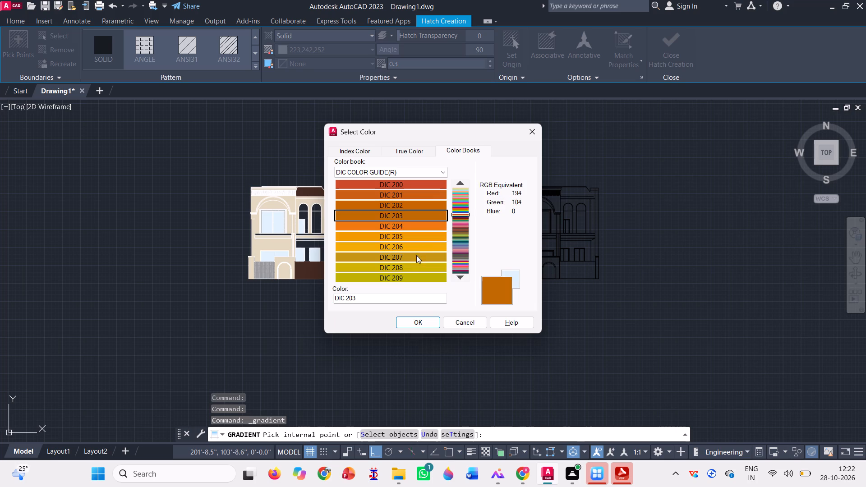
pyautogui.click(411, 322)
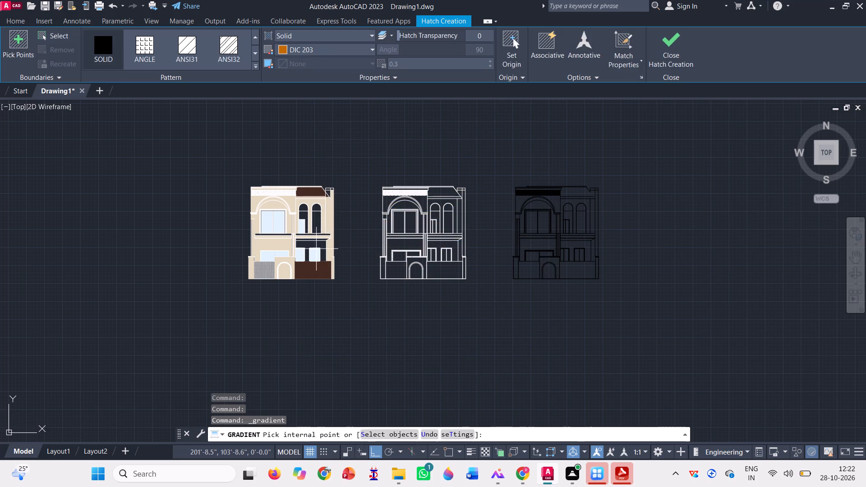
pyautogui.scroll(3, 303, 240)
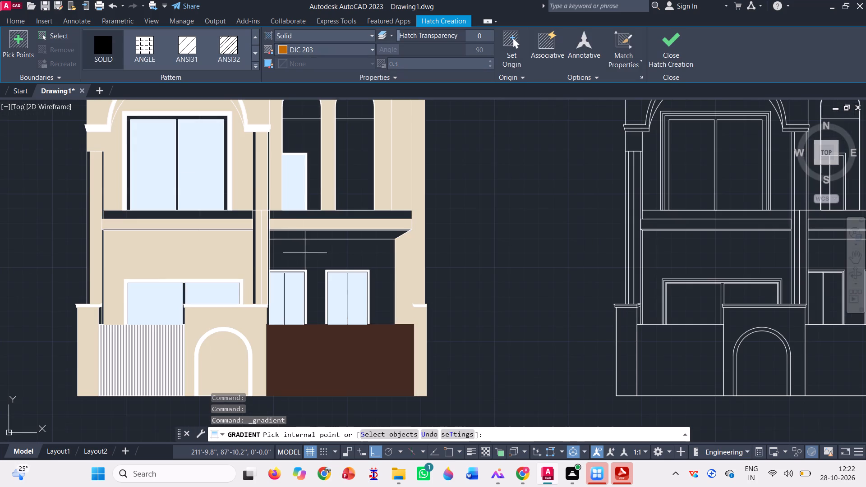
pyautogui.click(314, 262)
pyautogui.scroll(-2, 338, 299)
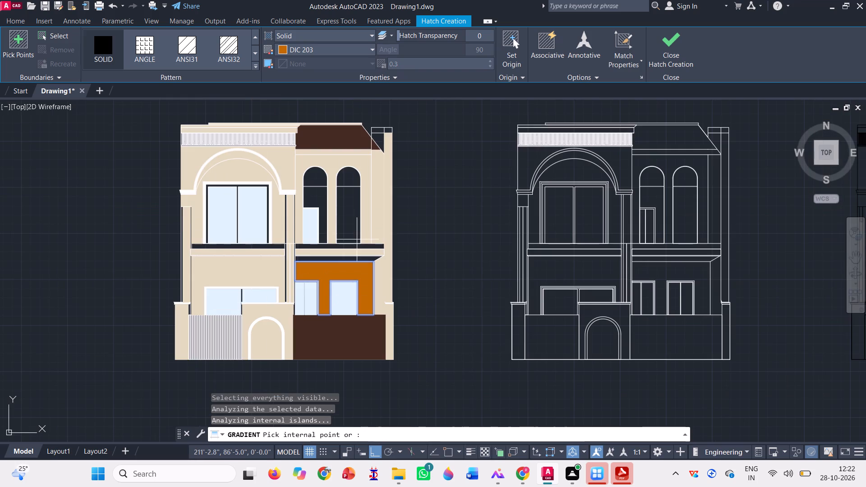
# Fill the upper and lower parts of both narrow arched openings with solid orange-brown DIC 203 and finish the hatch.
pyautogui.scroll(2, 357, 166)
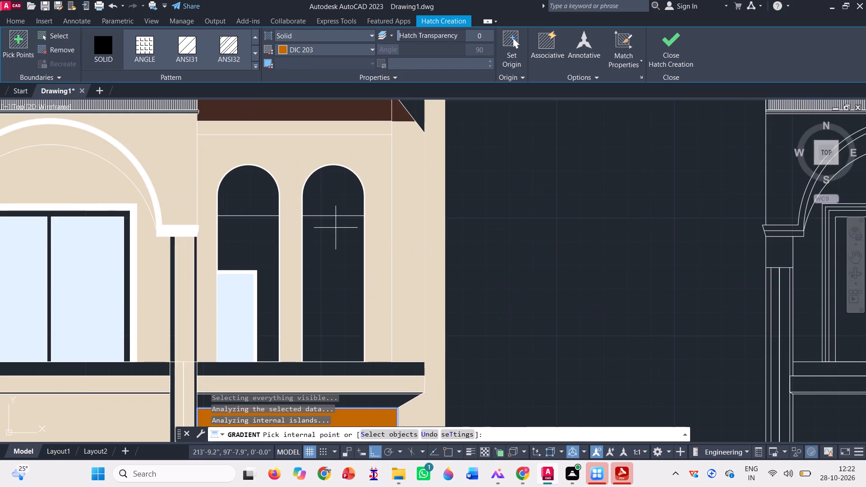
pyautogui.click(336, 228)
pyautogui.click(255, 228)
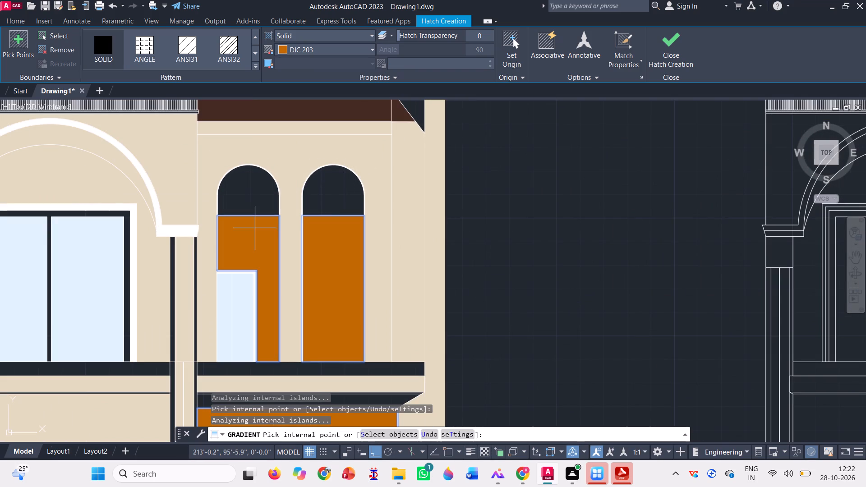
pyautogui.click(251, 195)
pyautogui.click(330, 199)
pyautogui.scroll(-3, 339, 251)
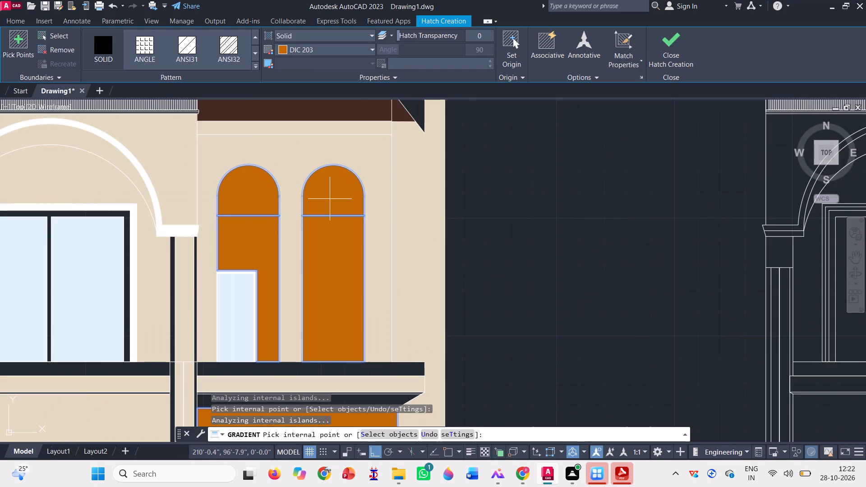
pyautogui.scroll(-4, 339, 251)
pyautogui.scroll(-3, 308, 282)
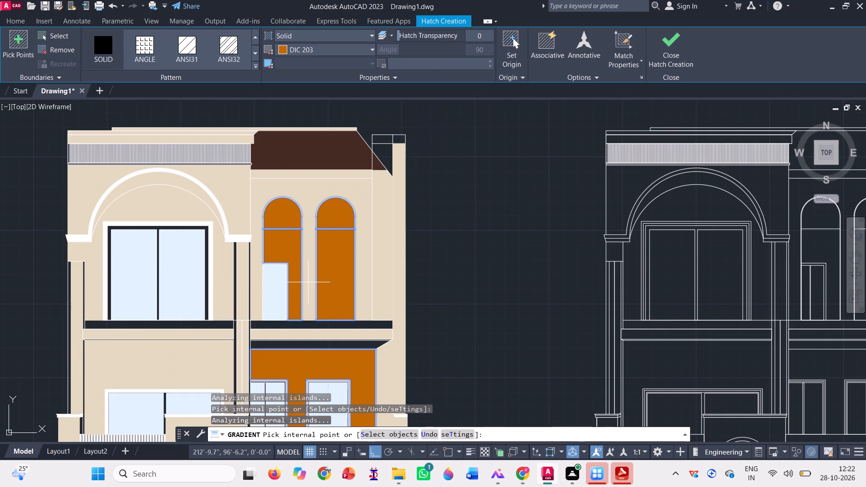
pyautogui.click(682, 41)
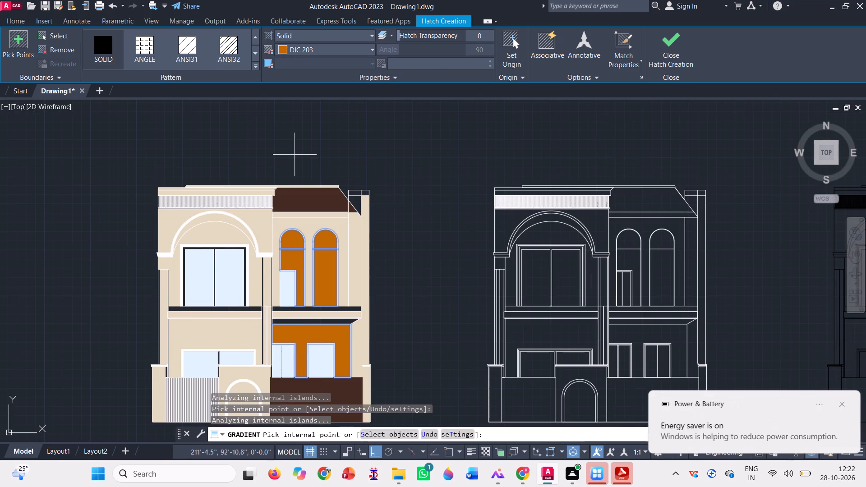
pyautogui.press('Return')
# Start another hatch, switching from the gradient fill to the ANSI38 pattern for the roof.
pyautogui.press('Return')
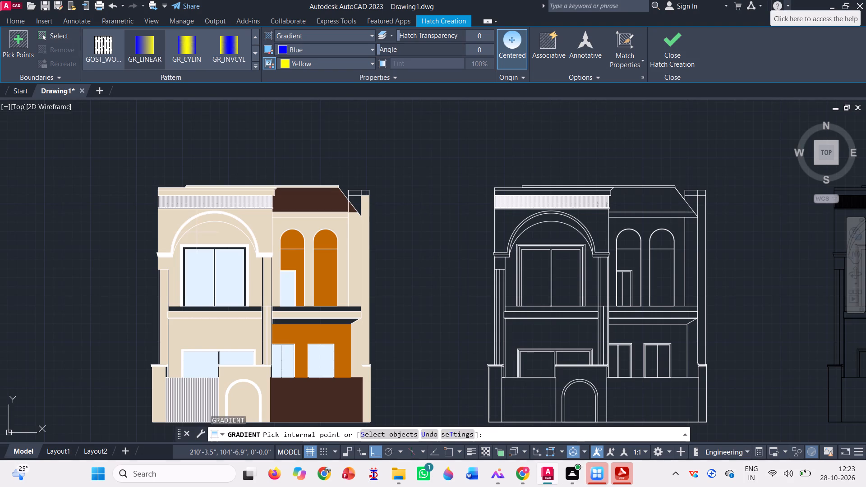
pyautogui.scroll(10, 175, 57)
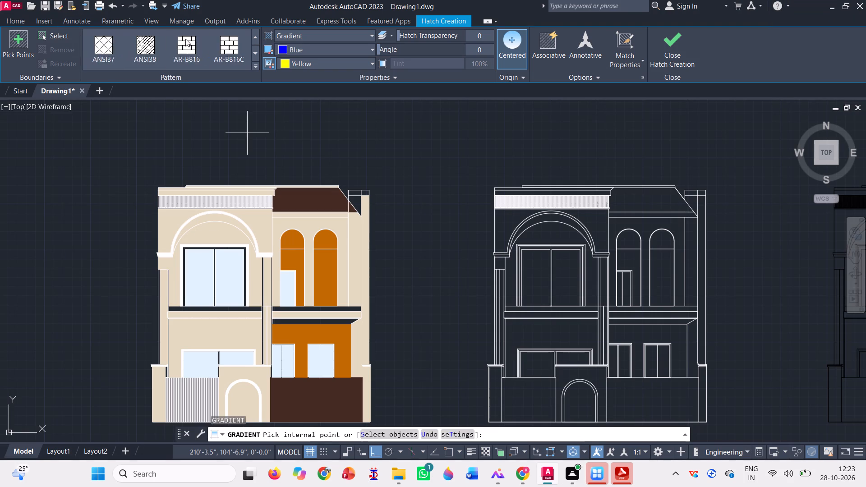
pyautogui.scroll(5, 185, 39)
pyautogui.click(110, 37)
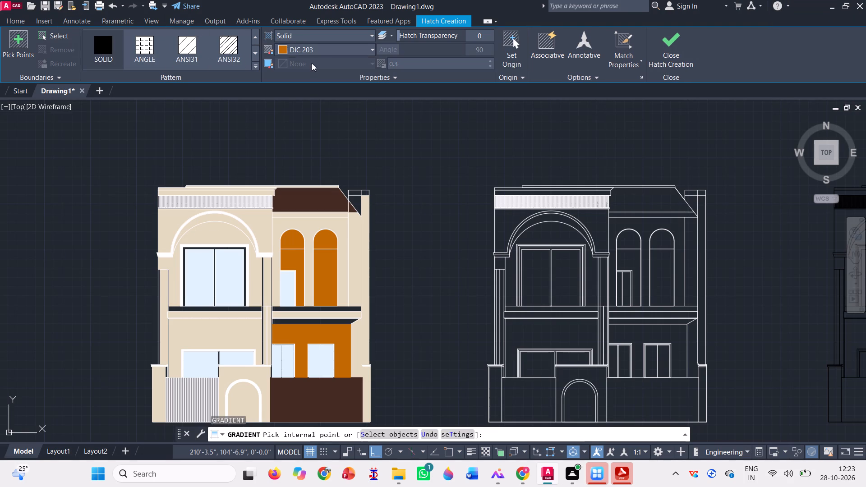
pyautogui.scroll(-2, 121, 57)
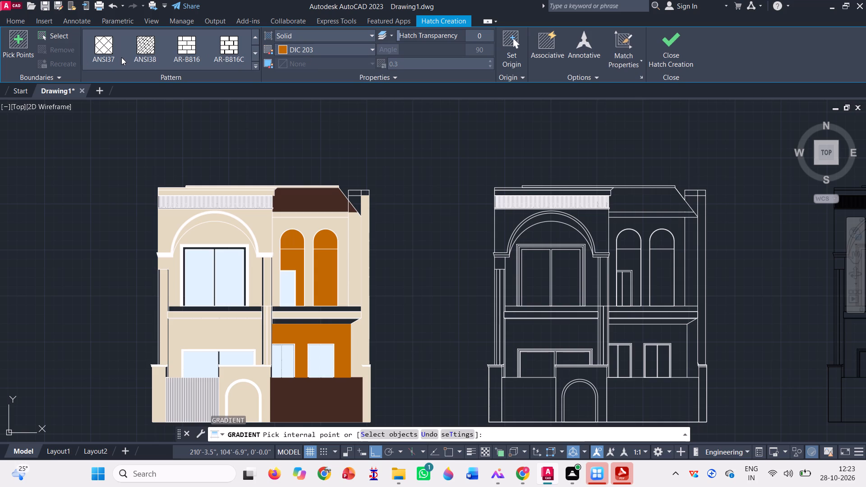
pyautogui.scroll(-1, 140, 47)
pyautogui.scroll(6, 180, 51)
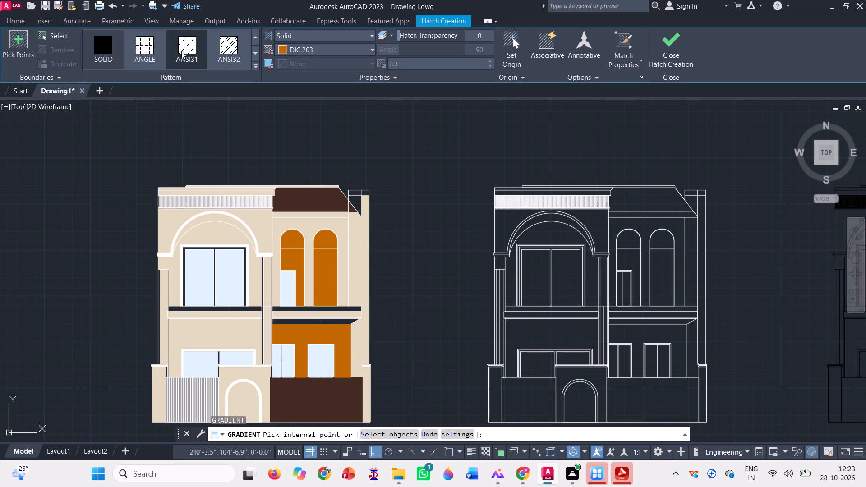
pyautogui.scroll(-2, 181, 51)
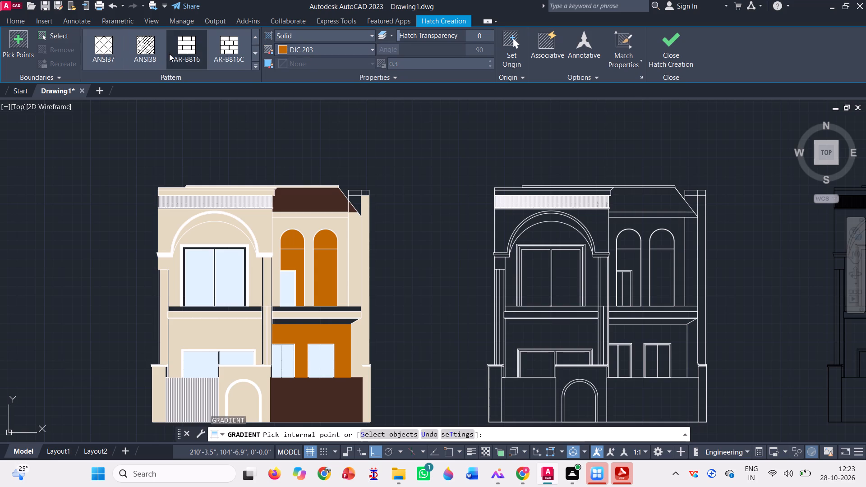
pyautogui.click(148, 45)
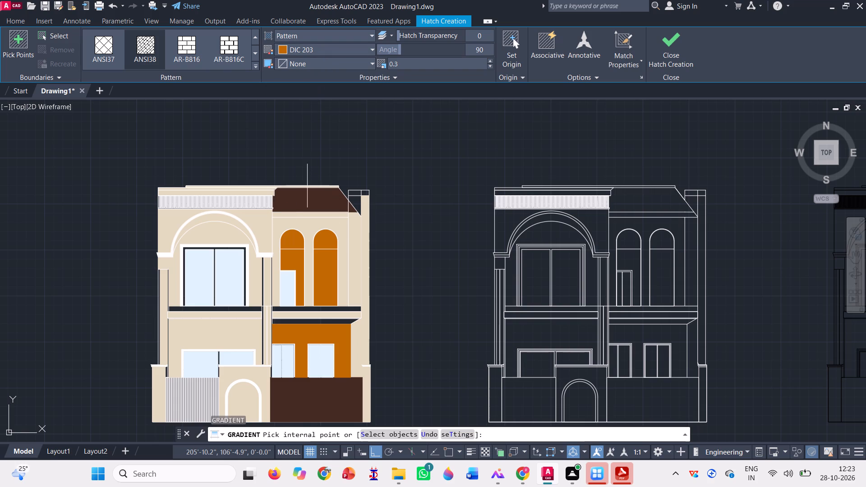
pyautogui.scroll(3, 313, 195)
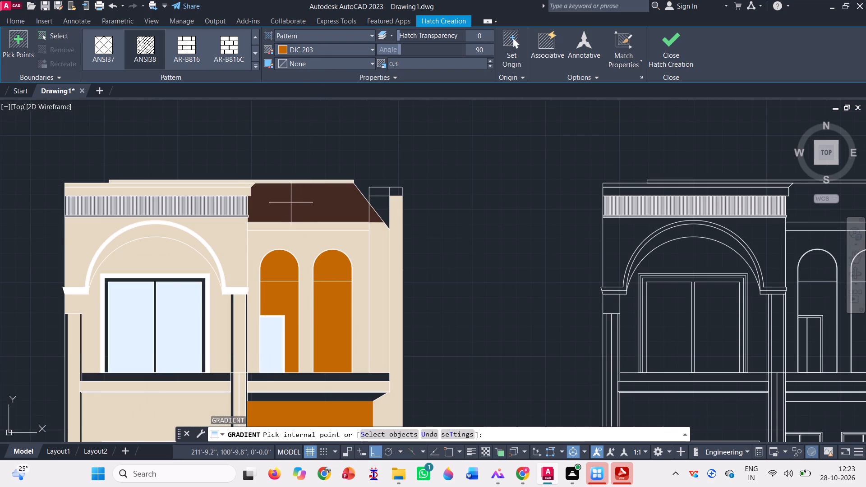
# Look through the full set of hatch patterns for one suited to the dark brown sloping roof.
pyautogui.click(256, 64)
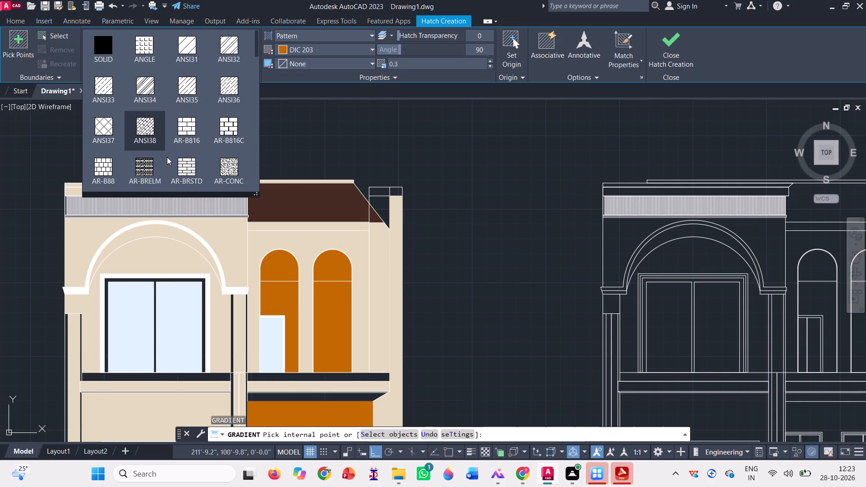
pyautogui.scroll(-2, 167, 162)
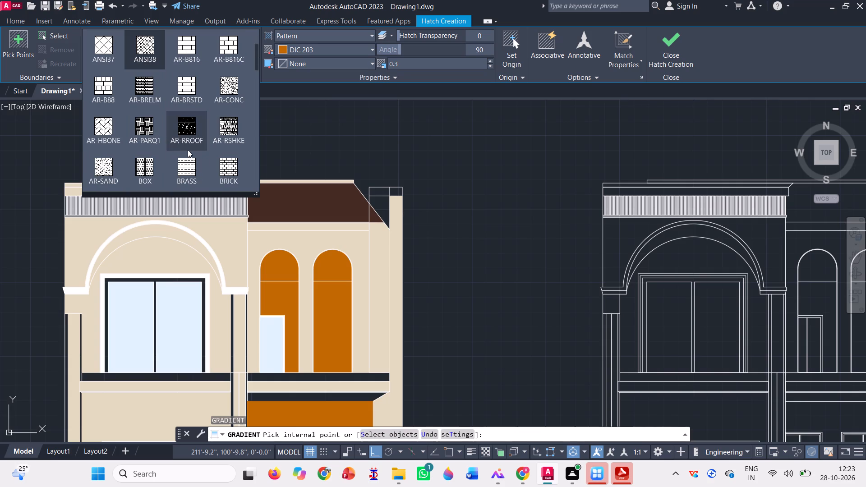
pyautogui.scroll(-1, 210, 142)
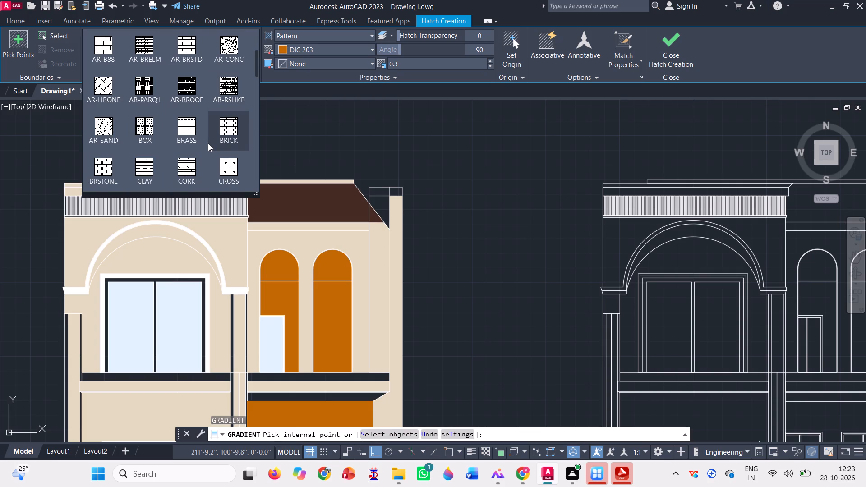
pyautogui.scroll(-1, 208, 143)
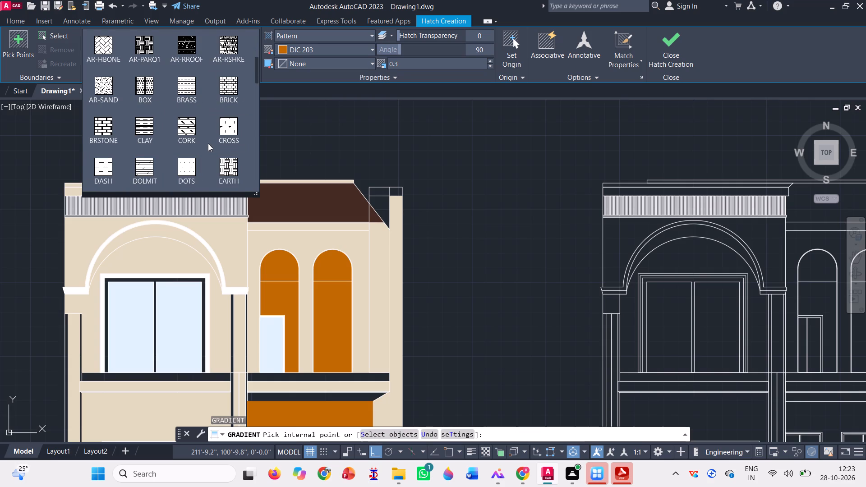
pyautogui.scroll(-2, 208, 143)
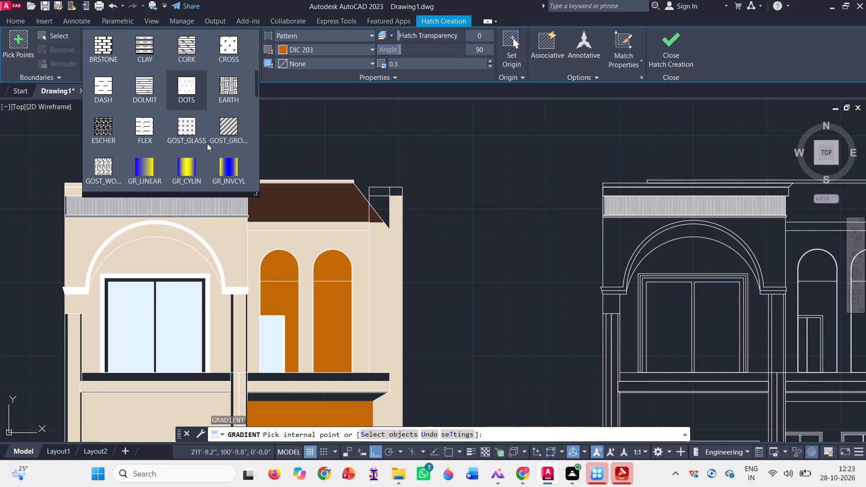
pyautogui.scroll(-4, 207, 143)
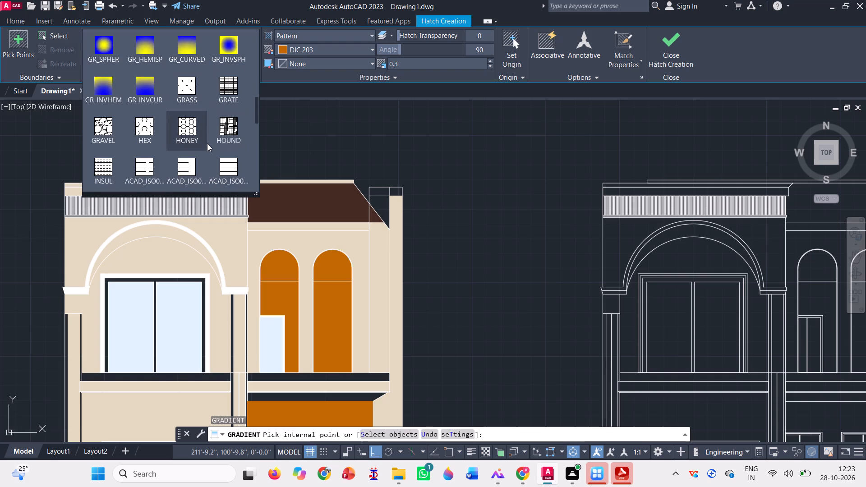
pyautogui.scroll(-3, 207, 143)
pyautogui.scroll(8, 207, 143)
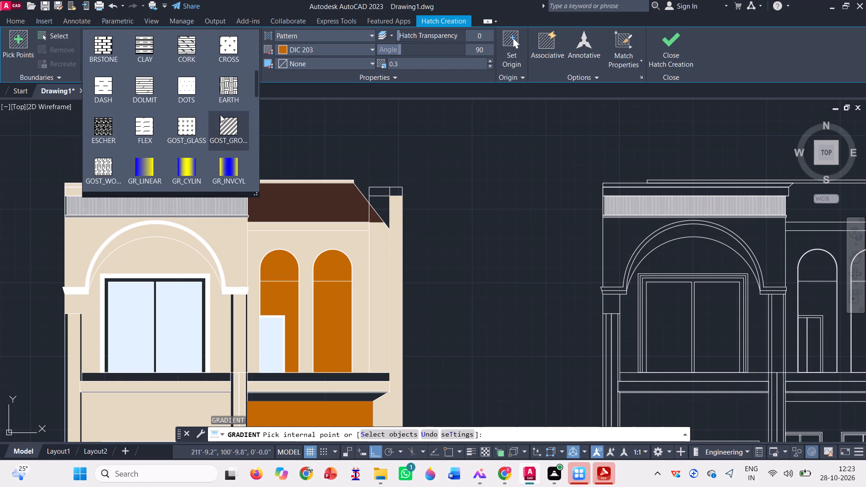
pyautogui.scroll(4, 219, 114)
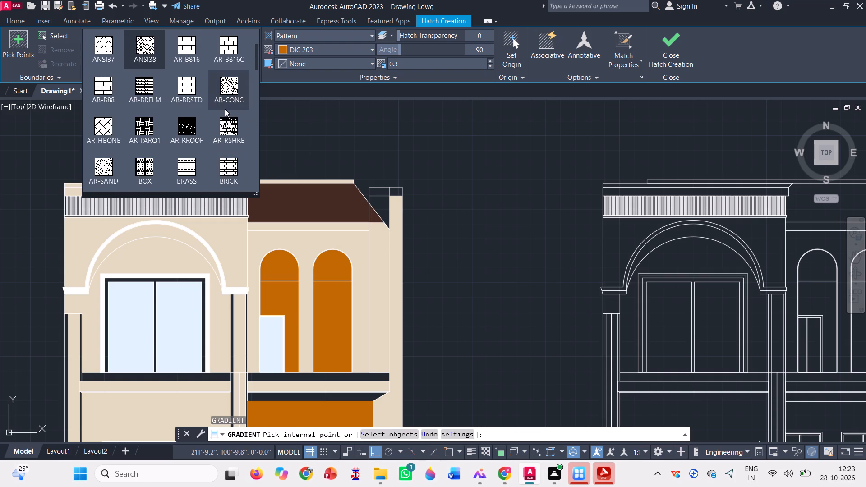
pyautogui.scroll(3, 225, 109)
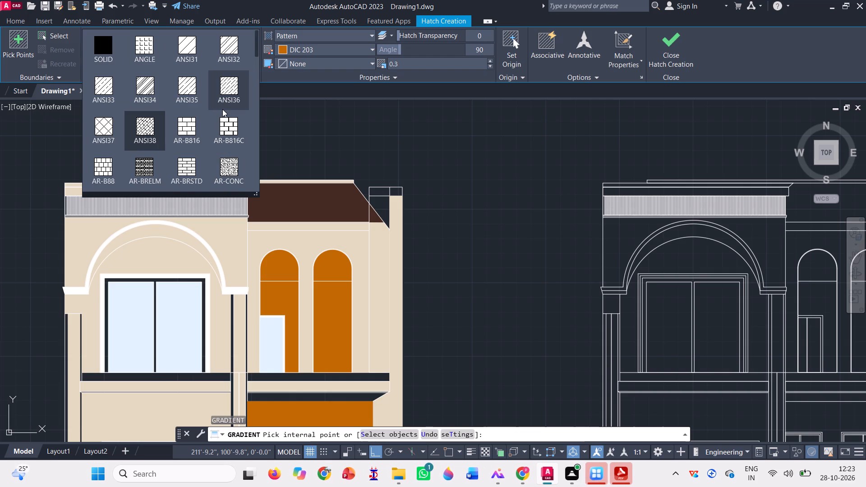
pyautogui.scroll(1, 222, 109)
pyautogui.scroll(-1, 186, 144)
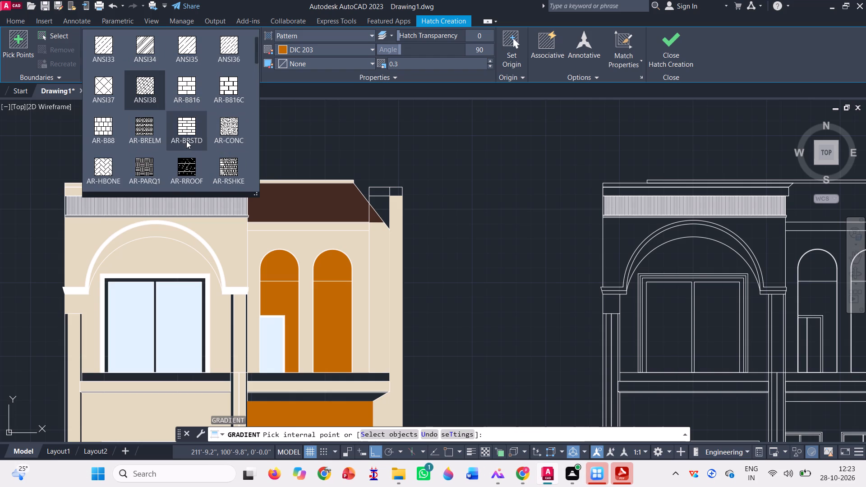
pyautogui.scroll(-1, 186, 141)
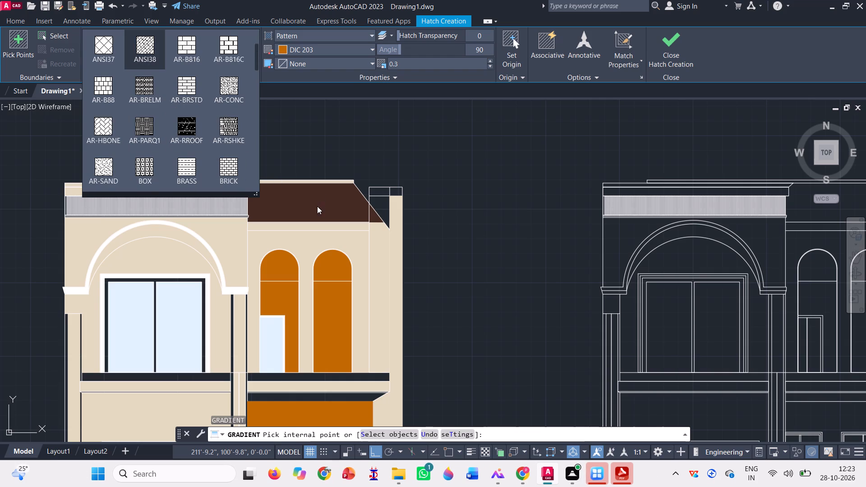
pyautogui.click(312, 202)
# Hatch the main part of the dark brown sloping roof with the ANSI38 pattern in black 0,0,0.
pyautogui.click(303, 198)
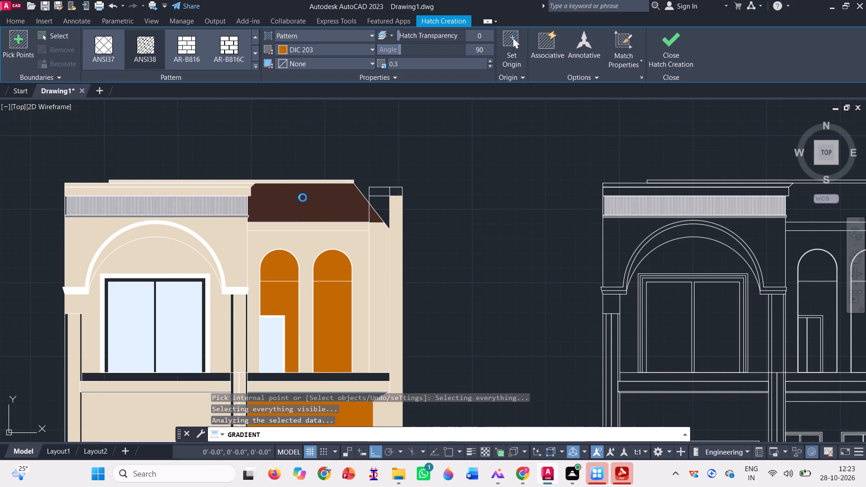
pyautogui.scroll(7, 317, 203)
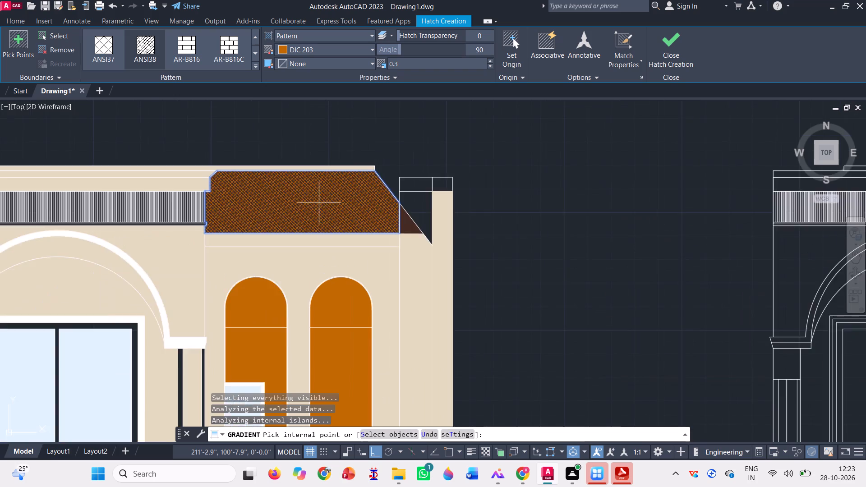
pyautogui.scroll(-3, 239, 191)
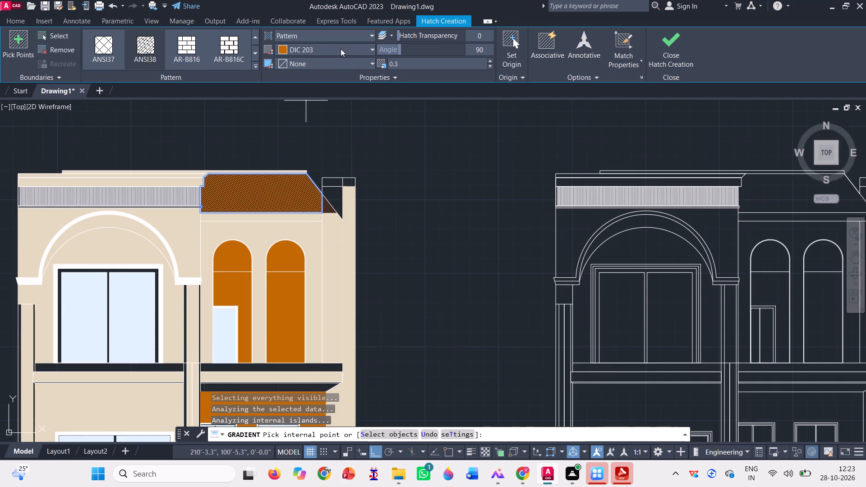
pyautogui.click(345, 46)
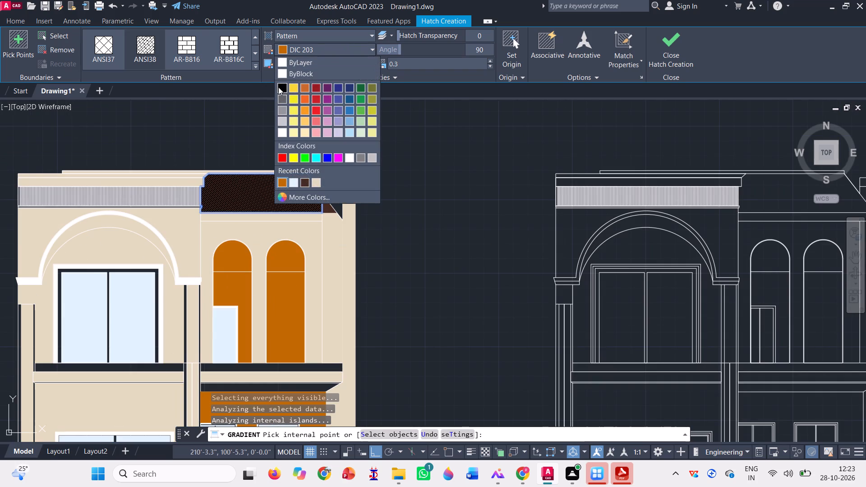
pyautogui.click(278, 87)
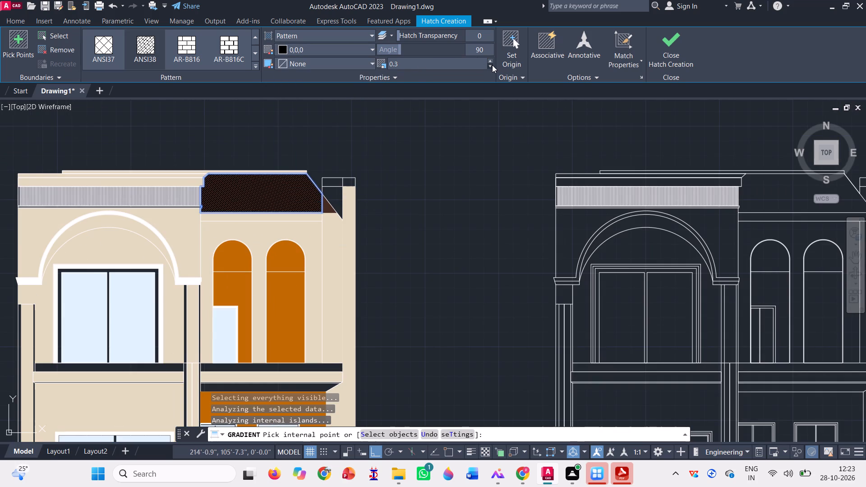
# Set the roof hatch's pattern scale to 0.9.
pyautogui.click(492, 65)
pyautogui.click(492, 66)
pyautogui.doubleClick(492, 66)
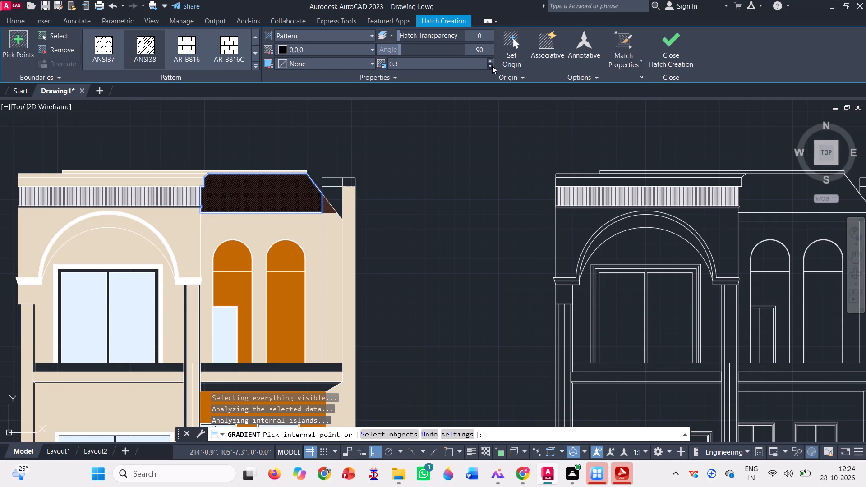
pyautogui.click(489, 58)
pyautogui.tripleClick(487, 59)
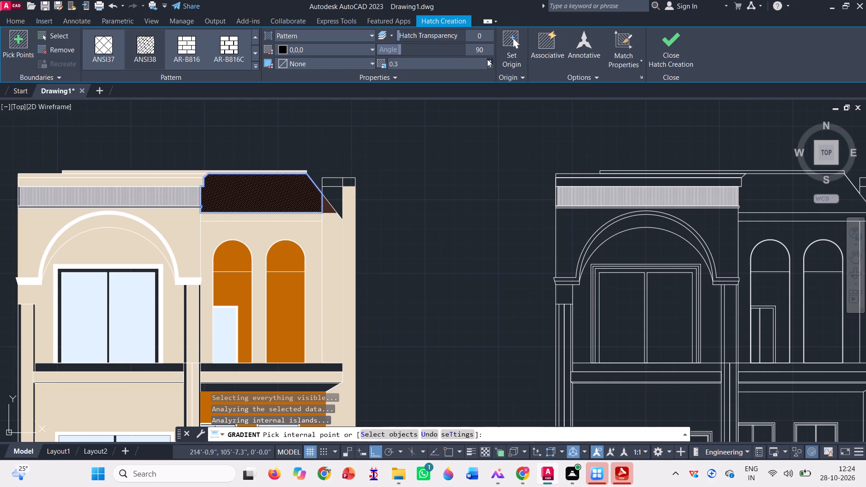
pyautogui.click(447, 60)
pyautogui.press('=')
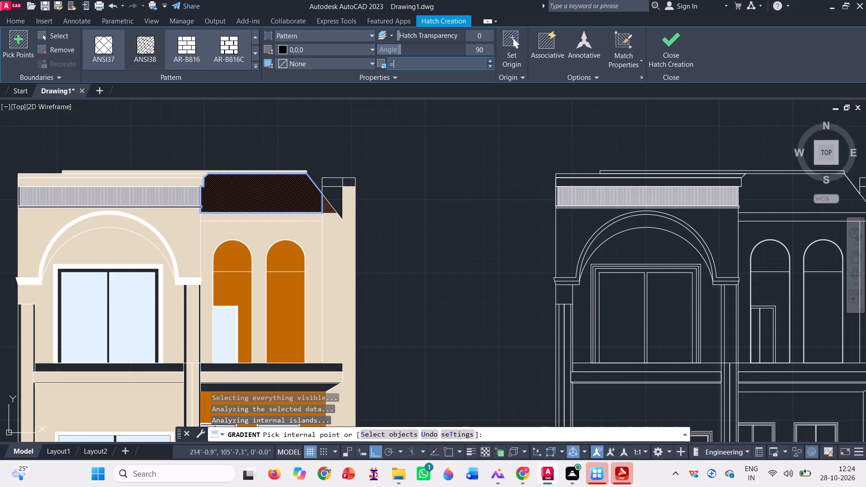
pyautogui.press('BackSpace')
pyautogui.write('0.9')
pyautogui.press('Return')
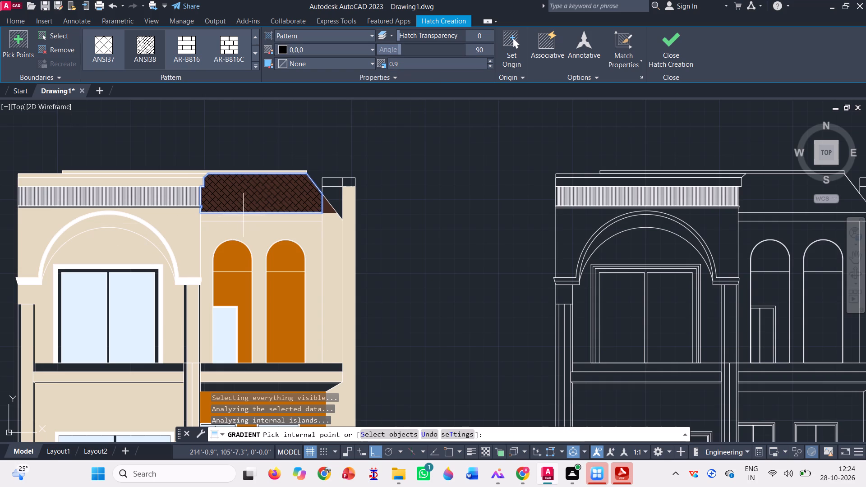
# Extend the black ANSI38 hatch into the small triangular end of the brown sloping roof.
pyautogui.scroll(3, 328, 207)
pyautogui.click(321, 203)
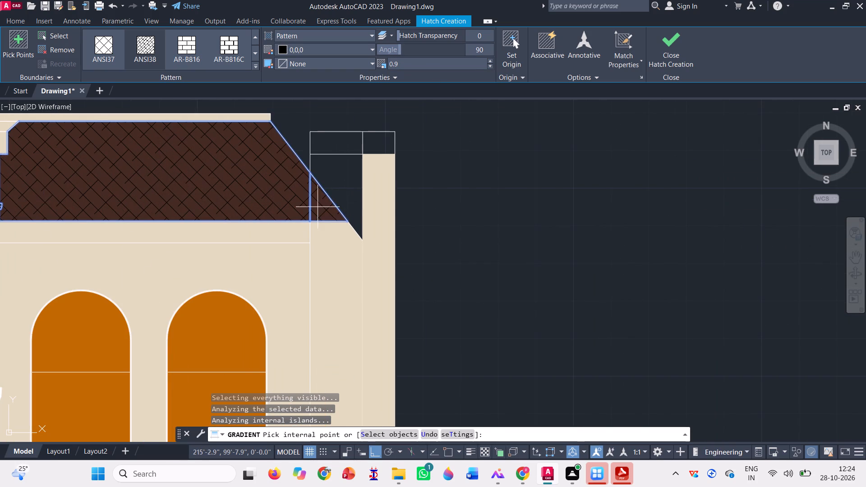
pyautogui.scroll(-4, 352, 233)
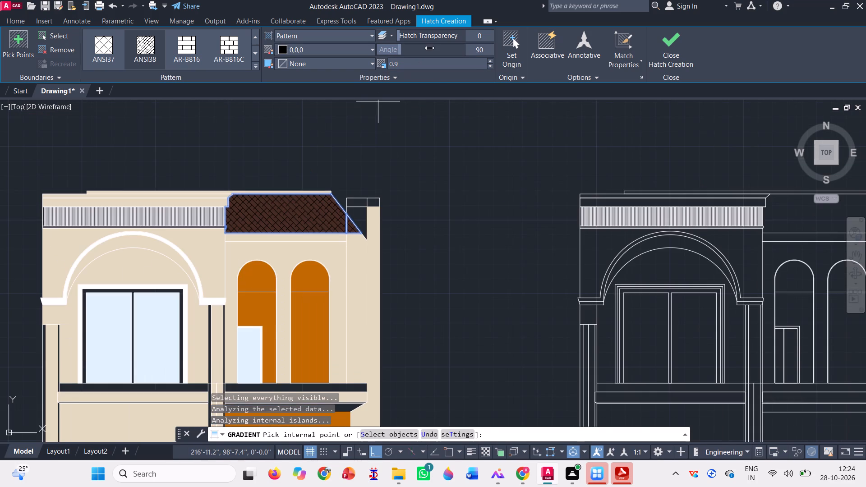
# Set the angle of the black ANSI38 roof hatch to 0 and finish the hatch.
pyautogui.click(487, 53)
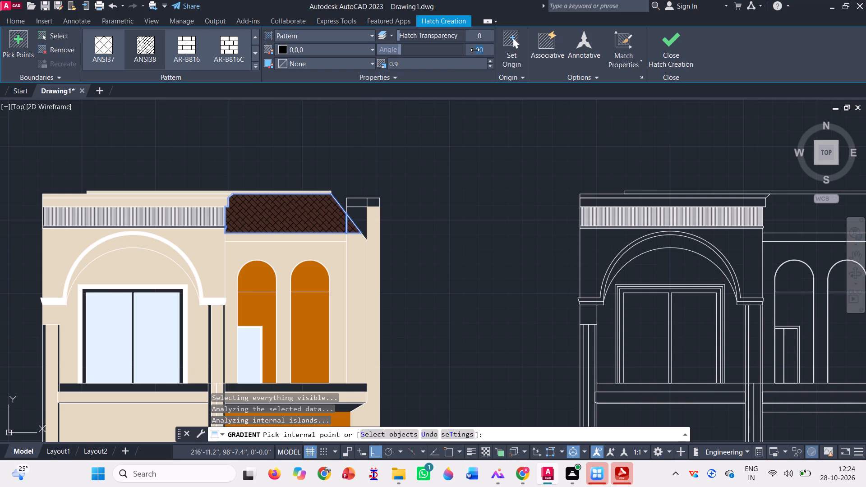
pyautogui.press('BackSpace')
pyautogui.press('0')
pyautogui.press('Return')
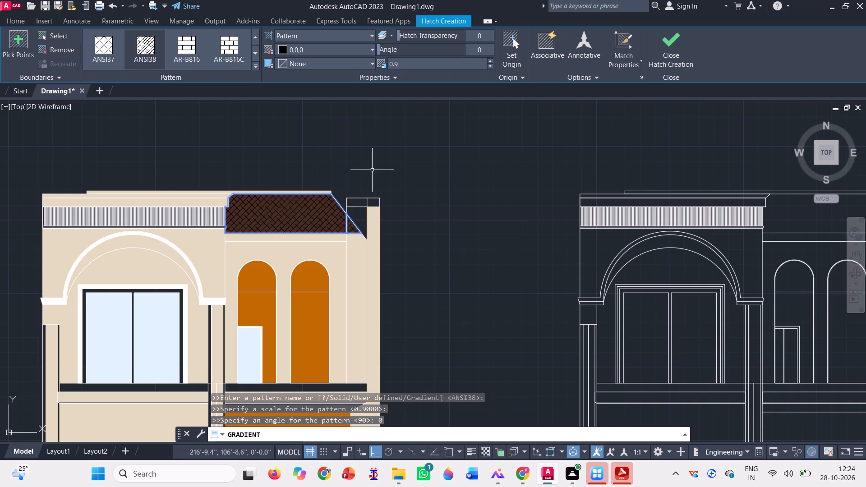
pyautogui.click(674, 48)
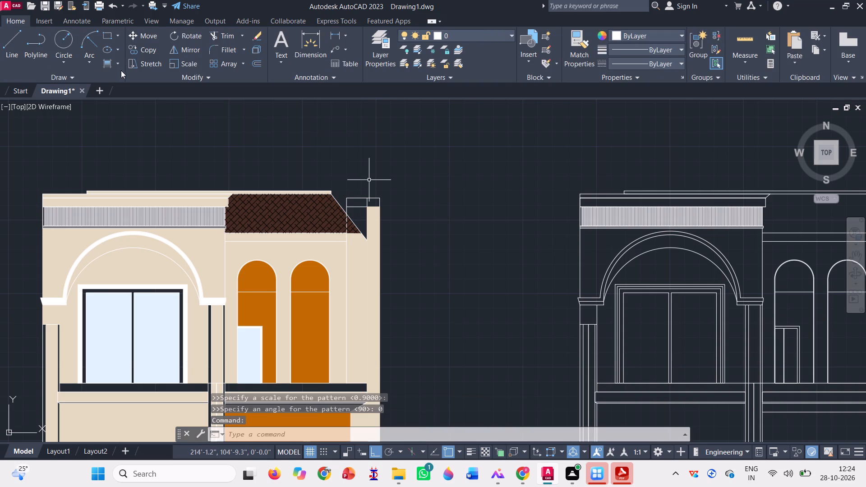
# Hatch the orange lower parts of both arched openings and the orange ground-floor wall with the black user-defined line pattern.
pyautogui.click(117, 67)
pyautogui.click(122, 83)
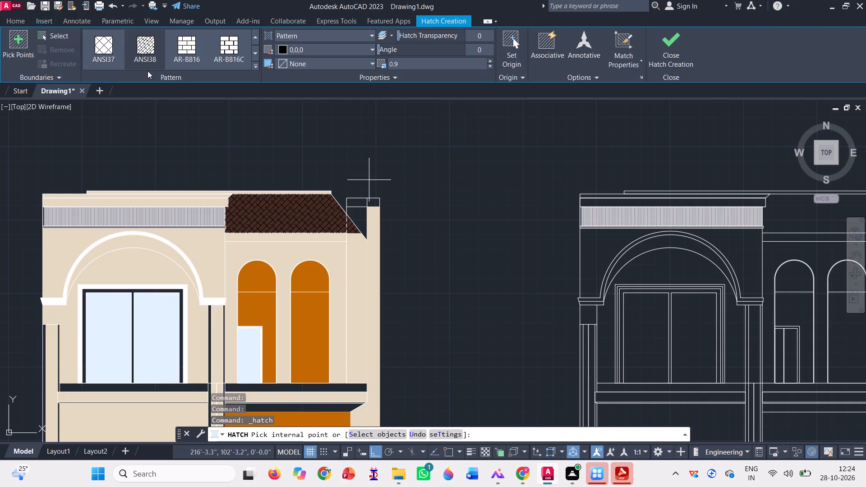
pyautogui.scroll(-17, 204, 39)
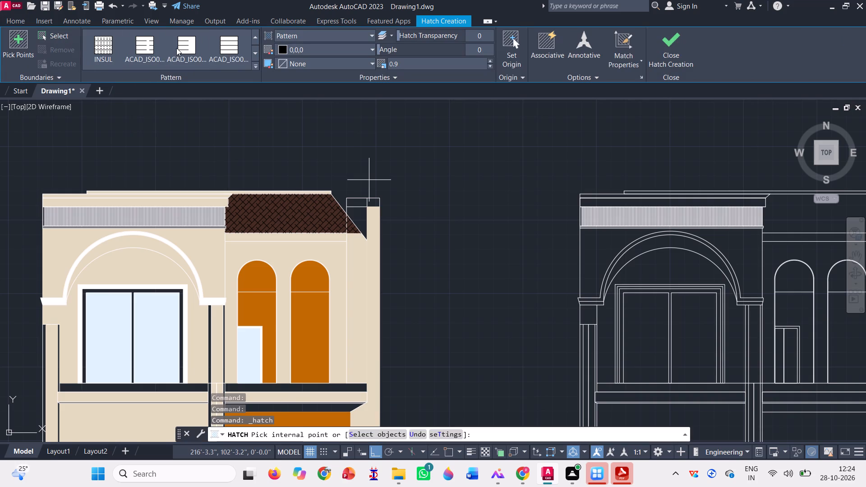
pyautogui.scroll(-3, 176, 48)
pyautogui.scroll(-11, 111, 53)
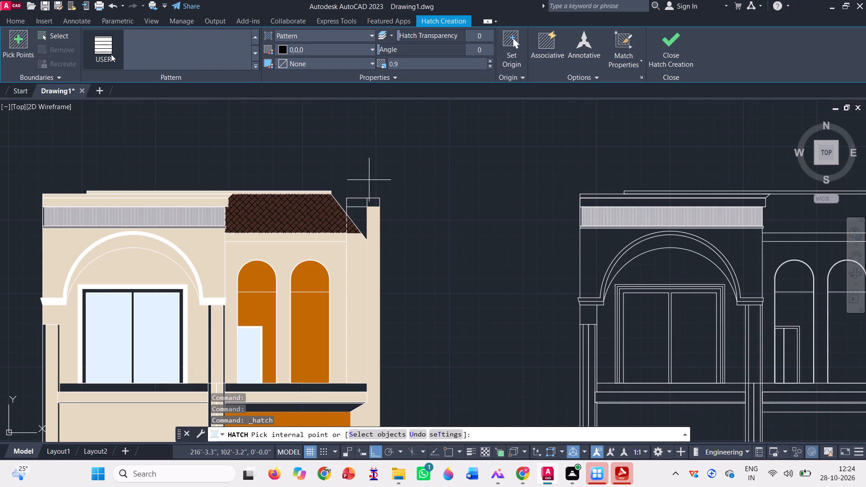
pyautogui.scroll(-2, 111, 54)
pyautogui.click(113, 52)
pyautogui.scroll(-1, 280, 117)
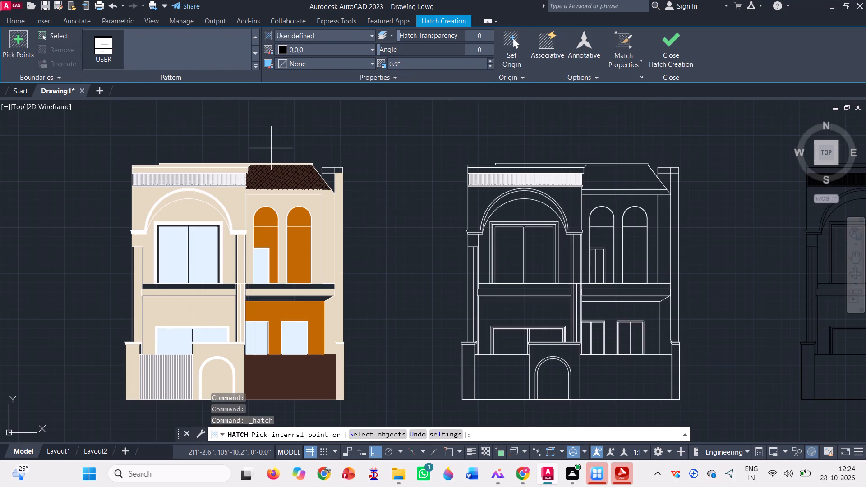
pyautogui.scroll(2, 273, 267)
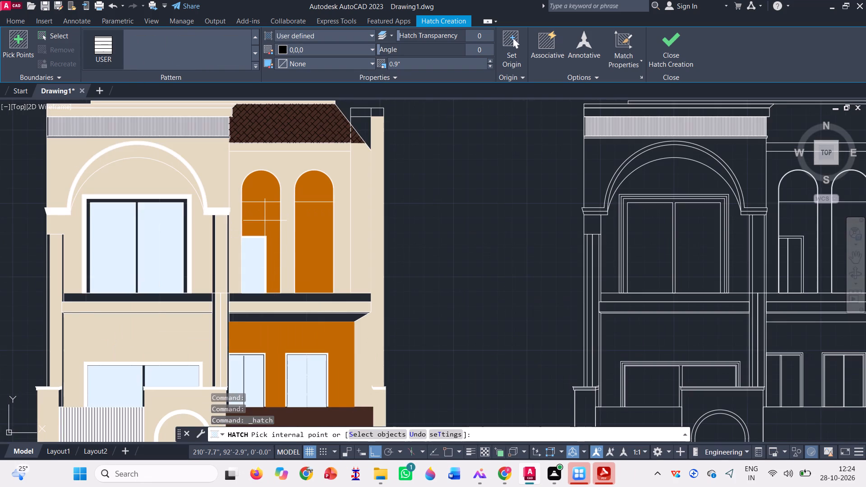
pyautogui.click(265, 221)
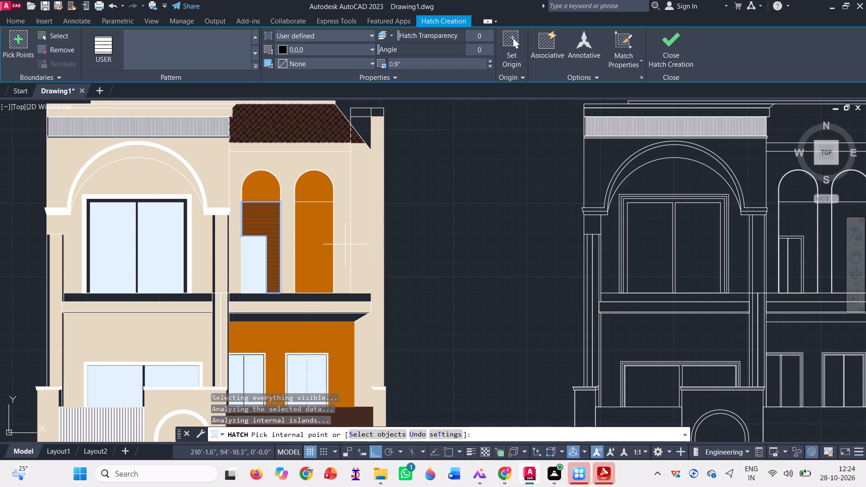
pyautogui.click(323, 240)
pyautogui.scroll(-2, 309, 222)
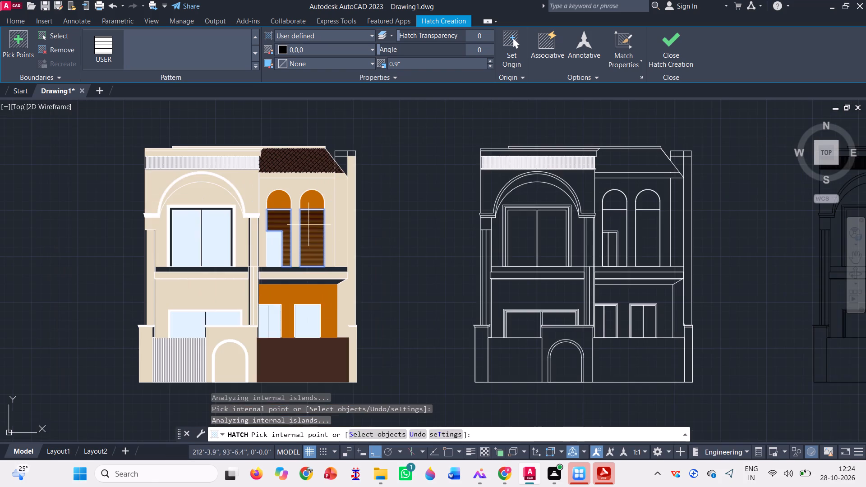
pyautogui.scroll(-2, 309, 227)
pyautogui.scroll(3, 288, 299)
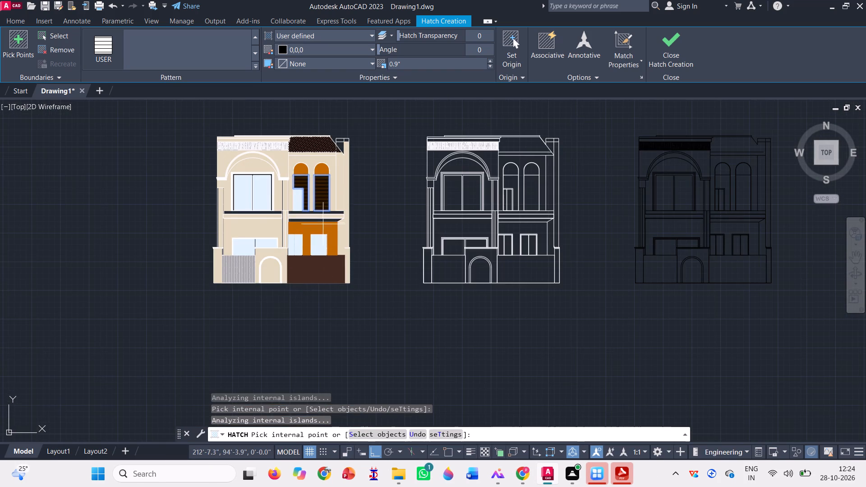
pyautogui.scroll(3, 315, 212)
pyautogui.click(297, 235)
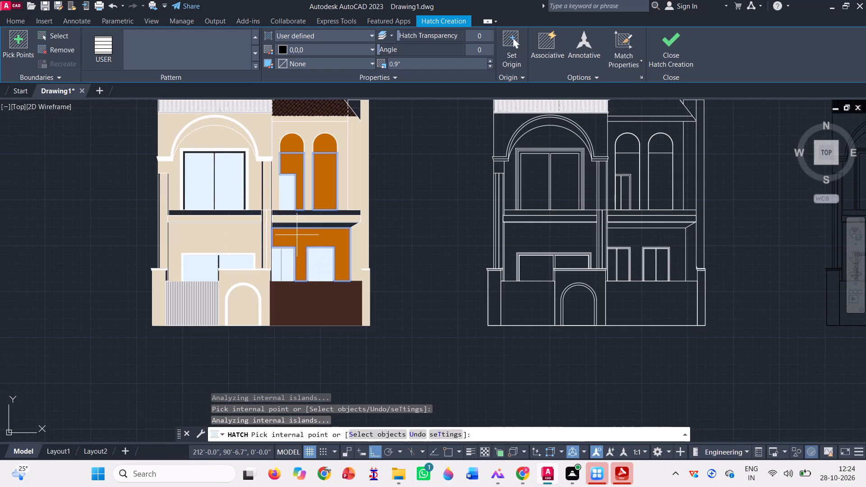
# Set the line spacing of the user-defined hatch to 2" and finish the hatch.
pyautogui.scroll(-2, 315, 287)
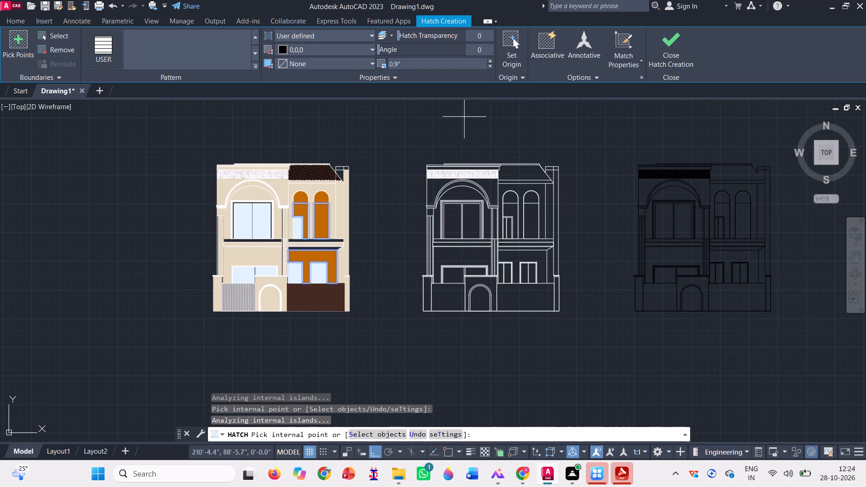
pyautogui.click(489, 65)
pyautogui.click(482, 63)
pyautogui.press('BackSpace')
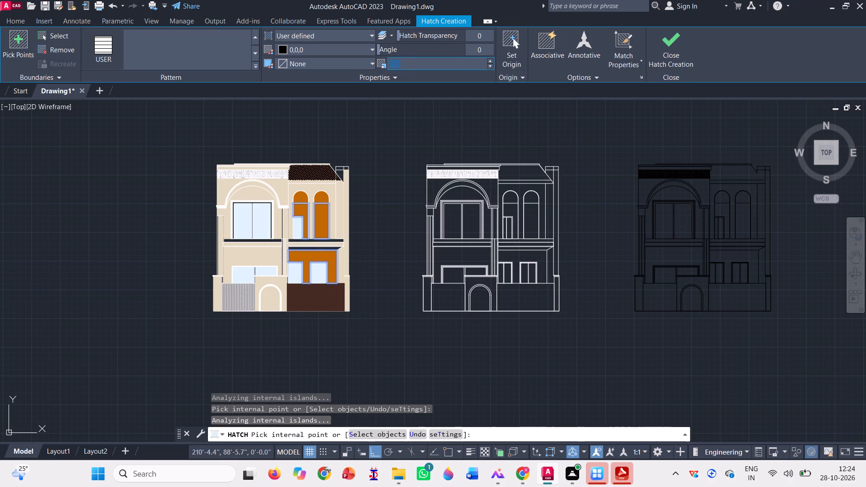
pyautogui.press('1')
pyautogui.press('Return')
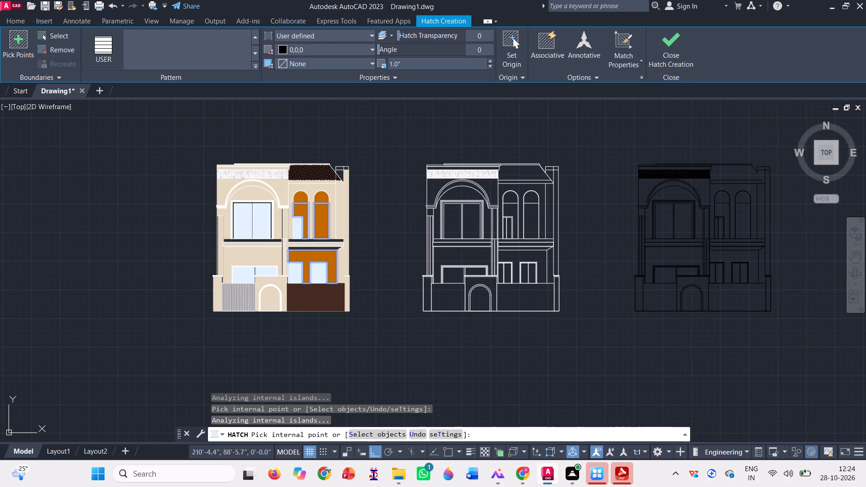
pyautogui.click(457, 62)
pyautogui.press('BackSpace')
pyautogui.press('2')
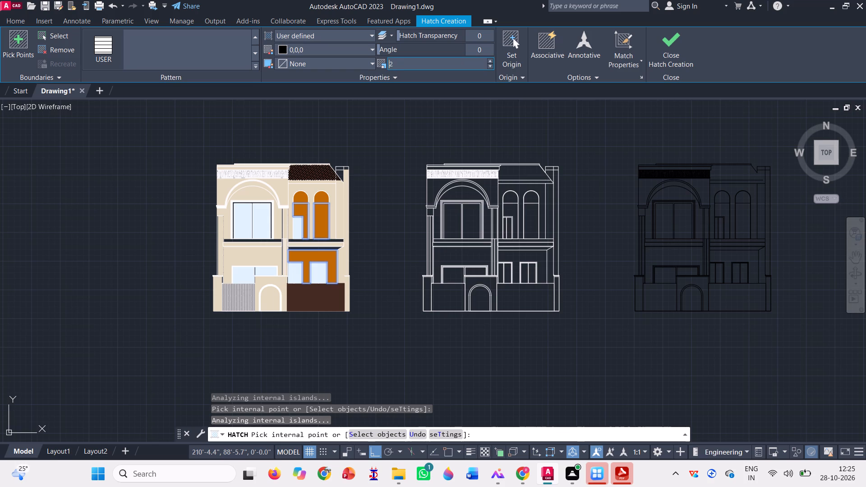
pyautogui.press('Return')
pyautogui.click(673, 44)
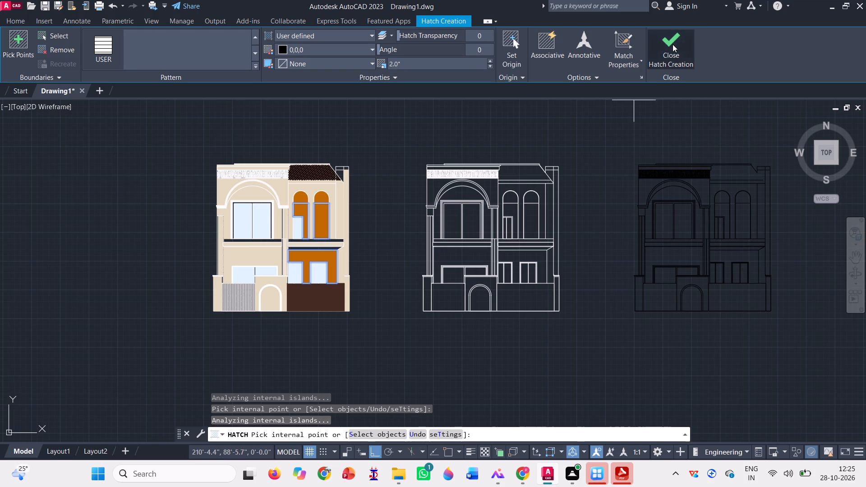
# Move the orange solid fill from the beige elevation onto the white-outline elevation, aligning by the elevations' bottom-right corners.
pyautogui.scroll(3, 321, 221)
pyautogui.click(332, 201)
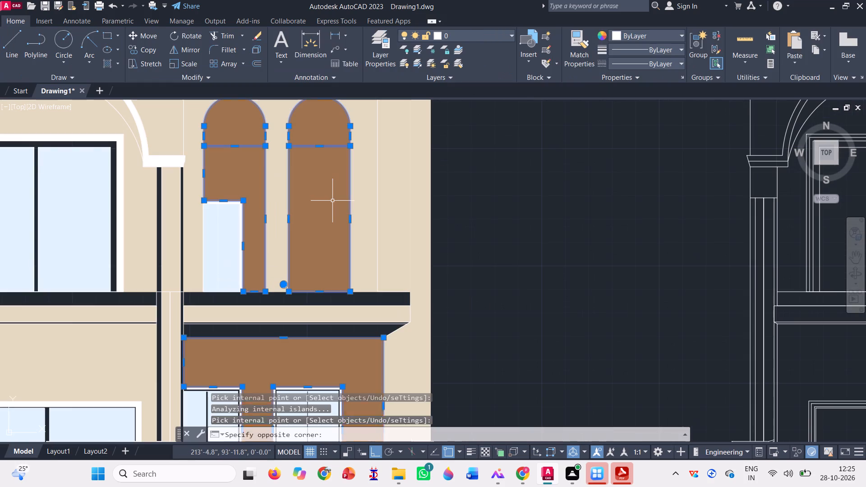
pyautogui.scroll(-6, 326, 214)
pyautogui.scroll(-2, 294, 257)
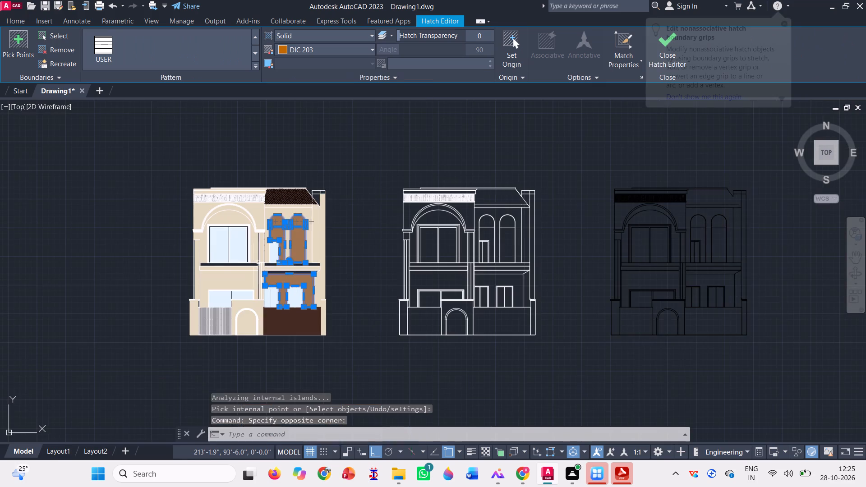
pyautogui.scroll(1, 264, 273)
pyautogui.press('c')
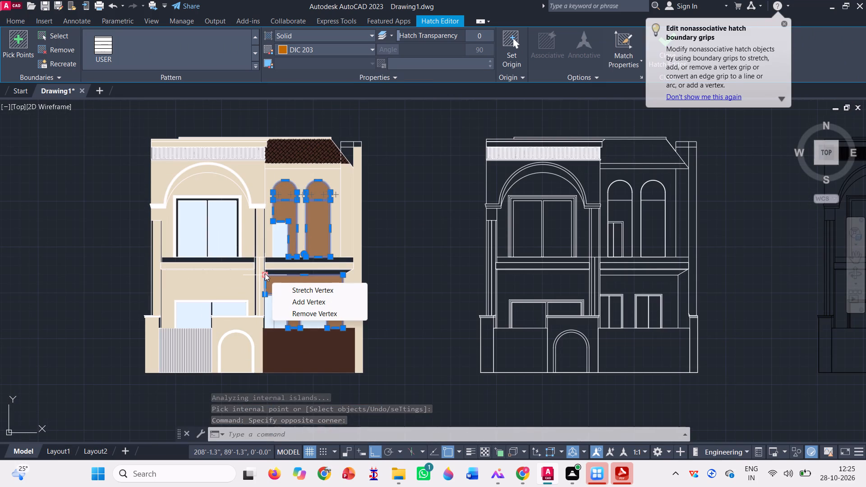
pyautogui.press('BackSpace')
pyautogui.press('m')
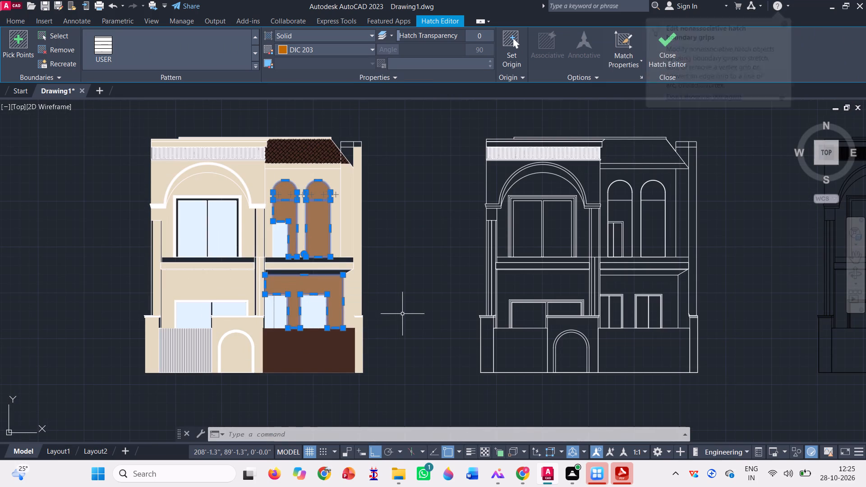
pyautogui.write('m')
pyautogui.press('space')
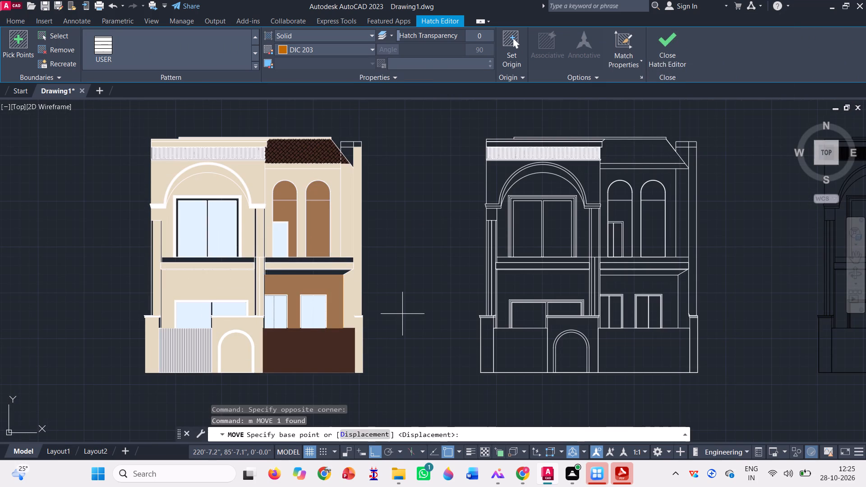
pyautogui.click(363, 373)
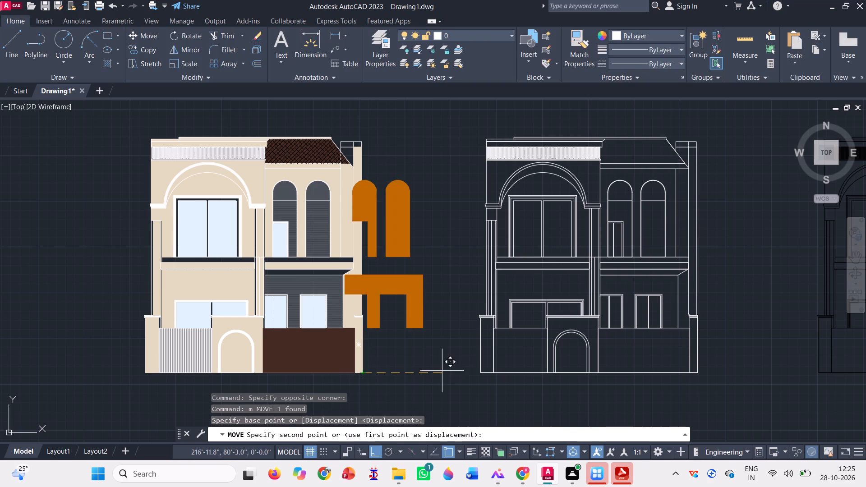
pyautogui.scroll(2, 672, 368)
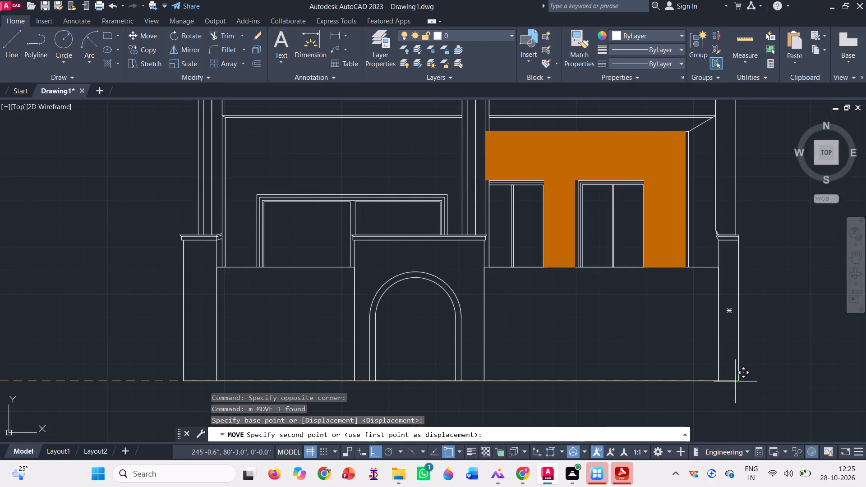
pyautogui.click(740, 381)
# Move the black horizontal-line hatch from the beige elevation onto the black-outline elevation, aligning by the elevations' bottom-right corners.
pyautogui.scroll(-1, 442, 372)
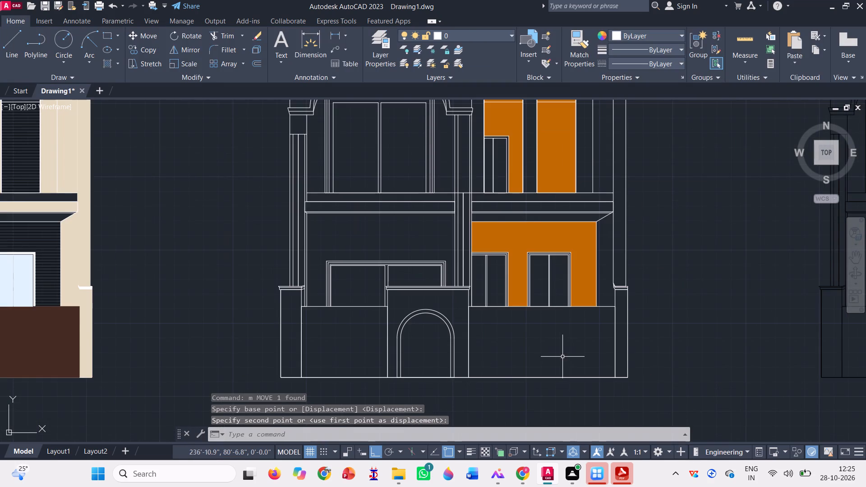
pyautogui.scroll(-1, 562, 357)
pyautogui.scroll(1, 230, 231)
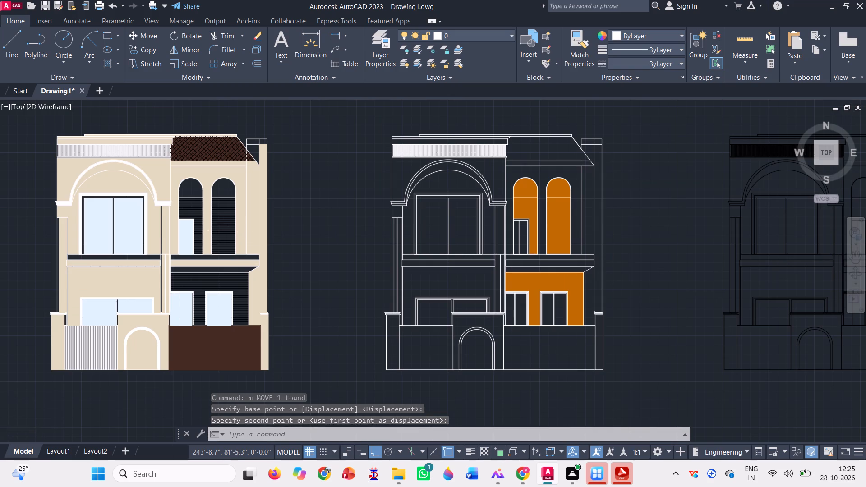
pyautogui.scroll(1, 230, 231)
pyautogui.click(228, 230)
pyautogui.click(220, 221)
pyautogui.scroll(-3, 220, 221)
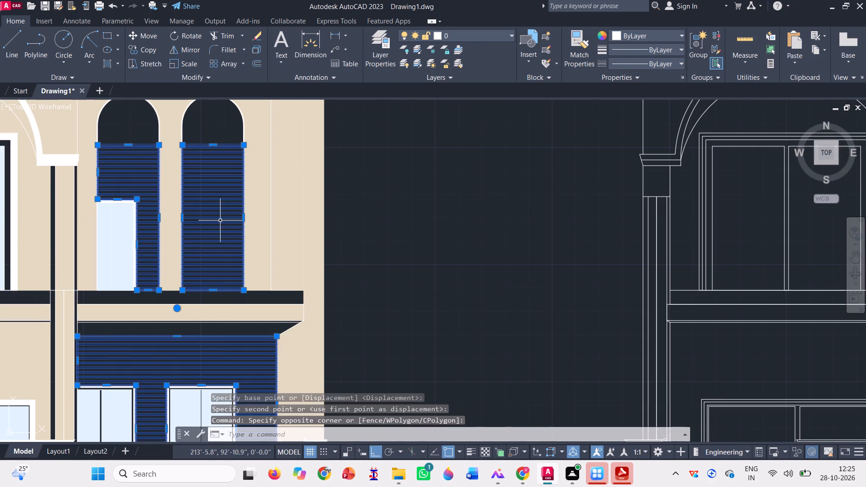
pyautogui.scroll(-2, 326, 269)
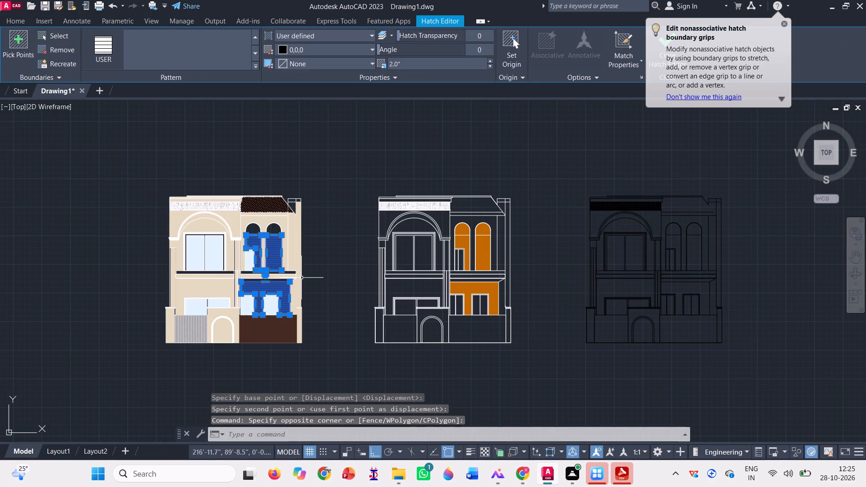
pyautogui.write('m')
pyautogui.press('space')
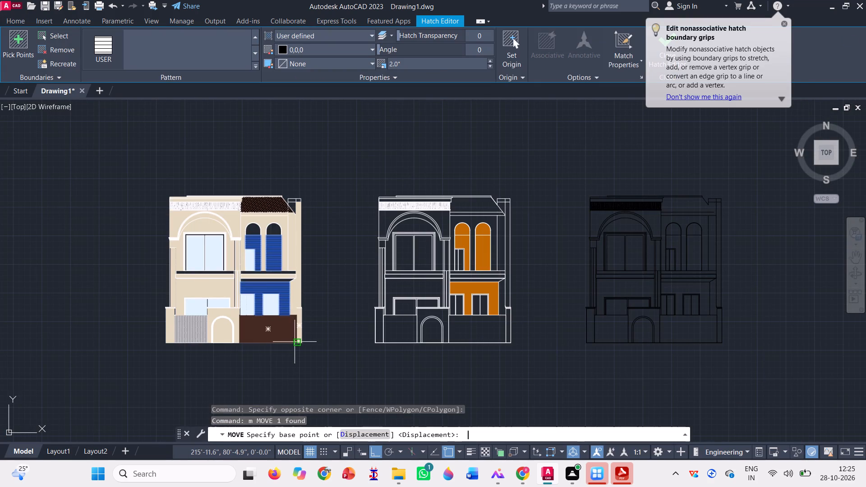
pyautogui.scroll(3, 301, 344)
pyautogui.click(302, 344)
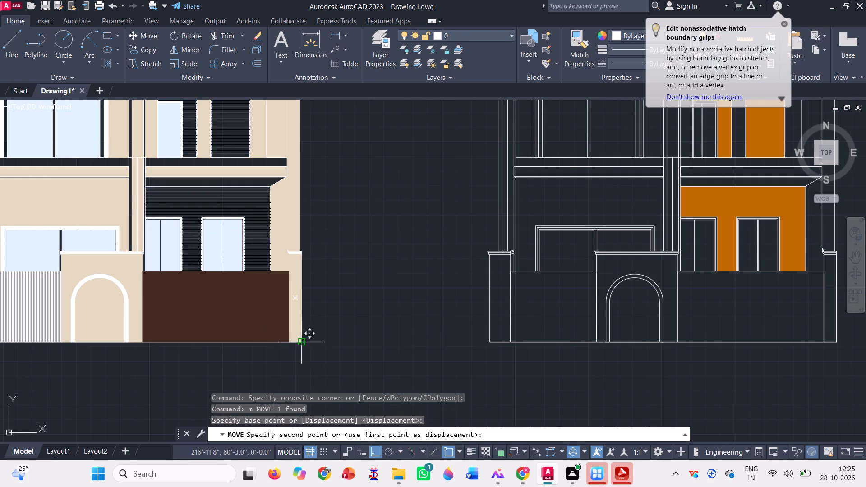
pyautogui.scroll(-3, 270, 348)
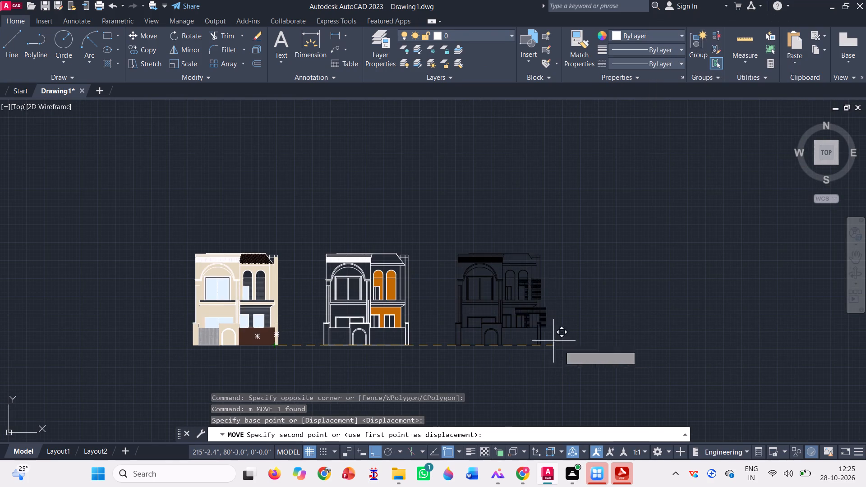
pyautogui.scroll(2, 543, 338)
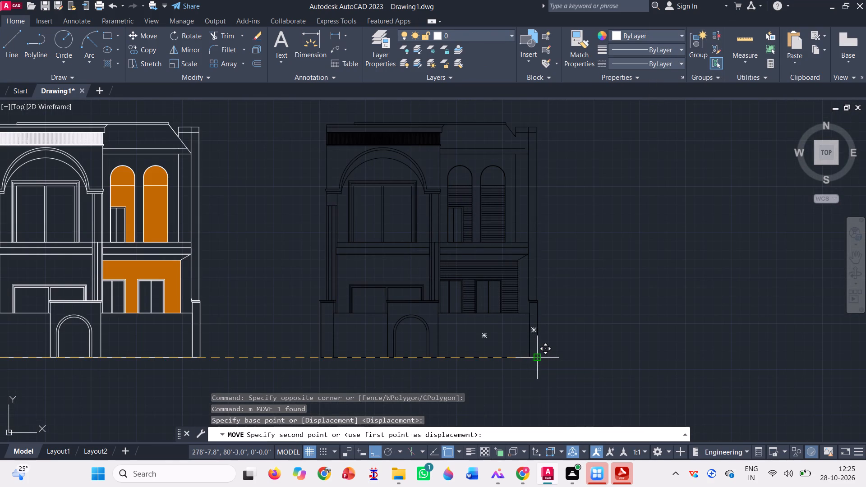
pyautogui.click(540, 358)
# Move the orange solid fill from the white-outline elevation back onto the beige elevation, aligning by the elevations' bottom-right corners.
pyautogui.scroll(-1, 538, 368)
pyautogui.press('space')
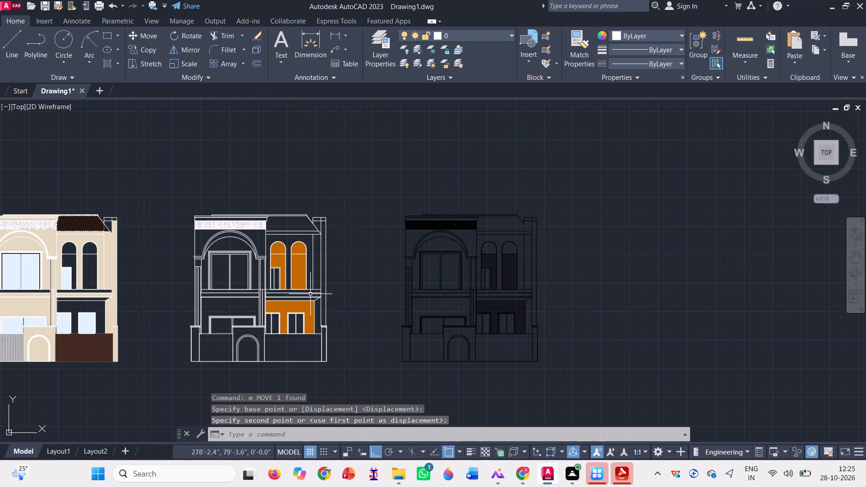
pyautogui.click(299, 264)
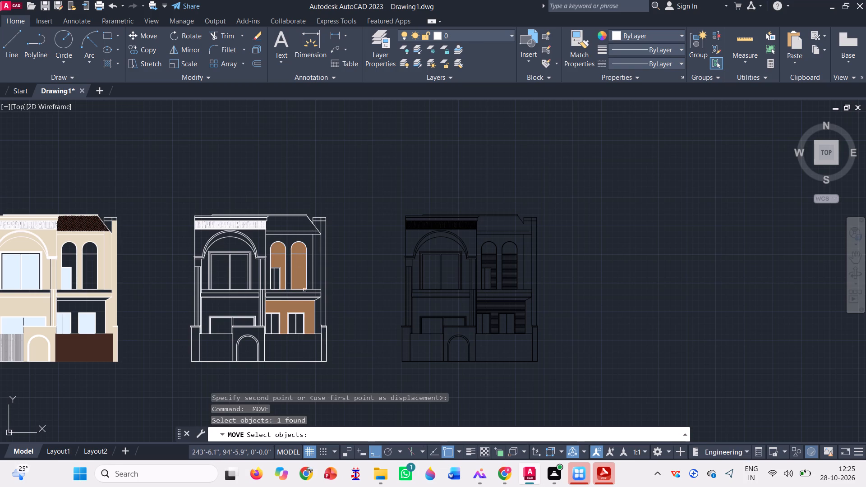
pyautogui.press('space')
pyautogui.click(327, 359)
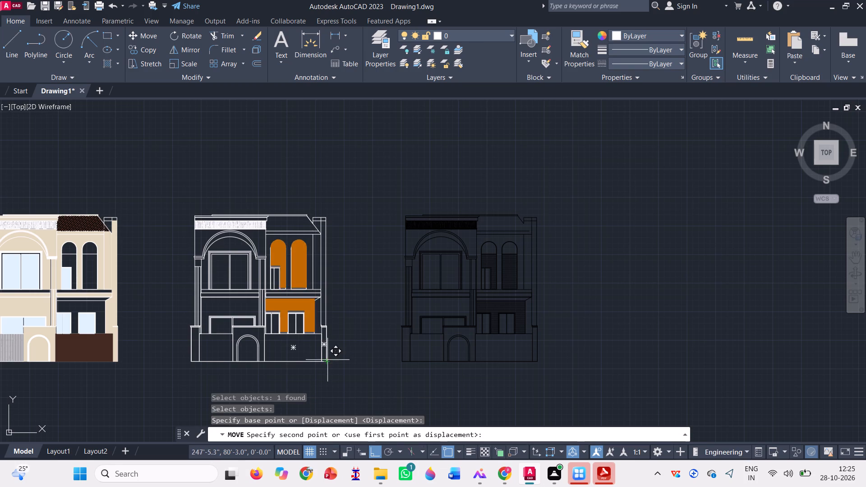
pyautogui.scroll(-1, 425, 353)
pyautogui.scroll(3, 233, 355)
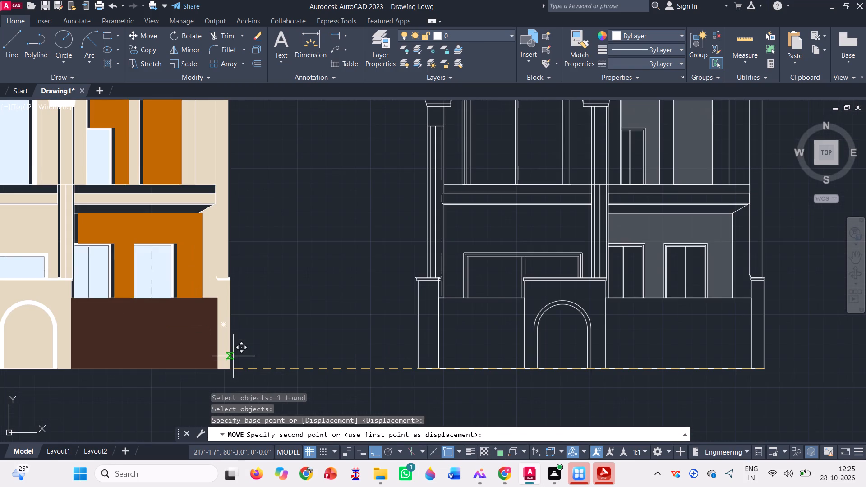
pyautogui.click(229, 368)
pyautogui.scroll(-2, 334, 355)
pyautogui.press('space')
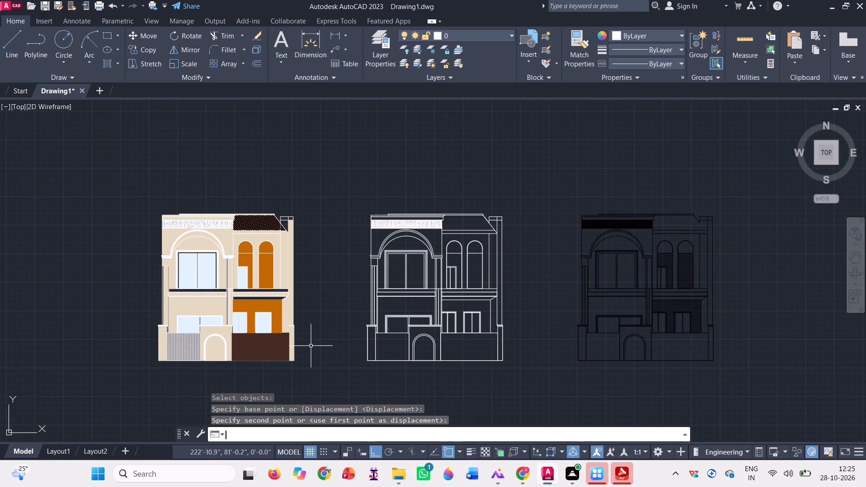
# Start a black hatch with the PLAST pattern on the beige elevation's dark-brown ground-level wall.
pyautogui.click(105, 64)
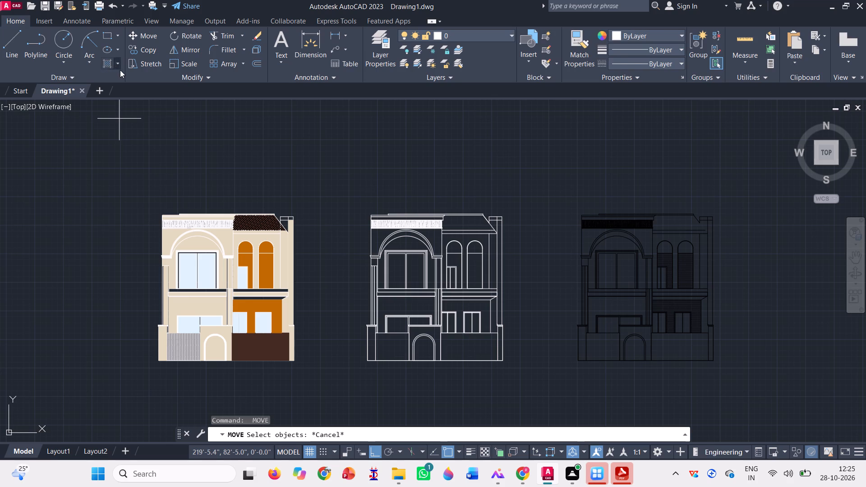
pyautogui.click(110, 51)
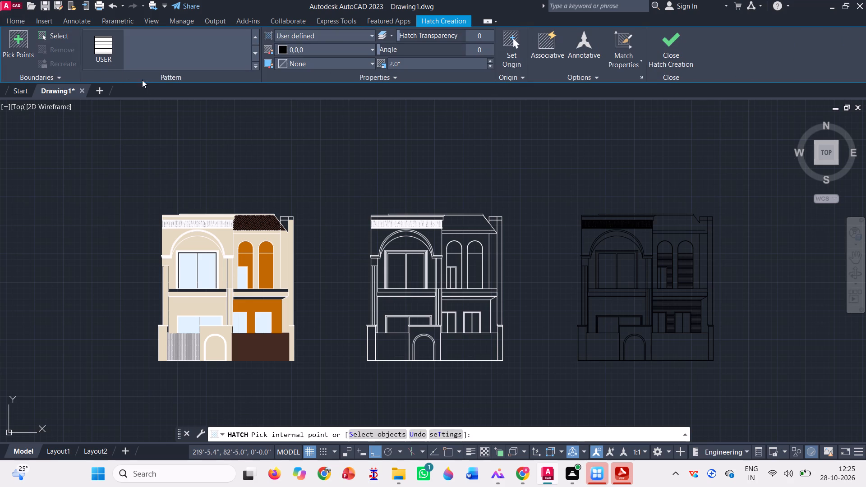
pyautogui.scroll(4, 108, 28)
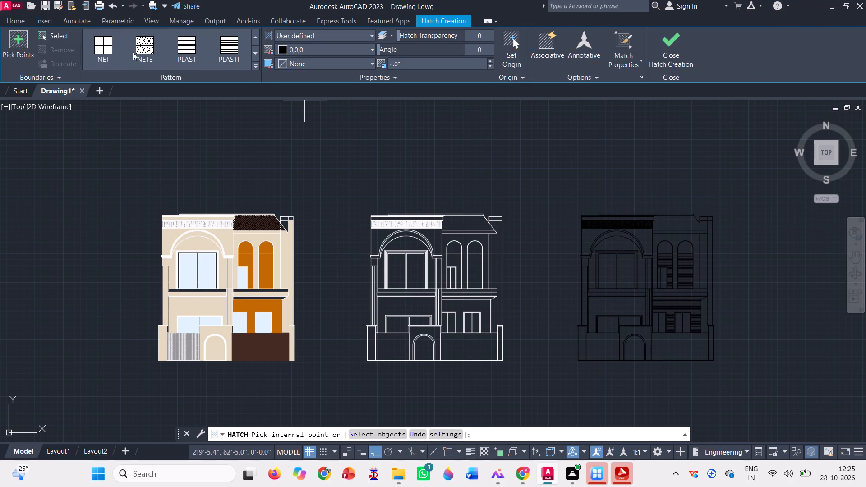
pyautogui.click(182, 47)
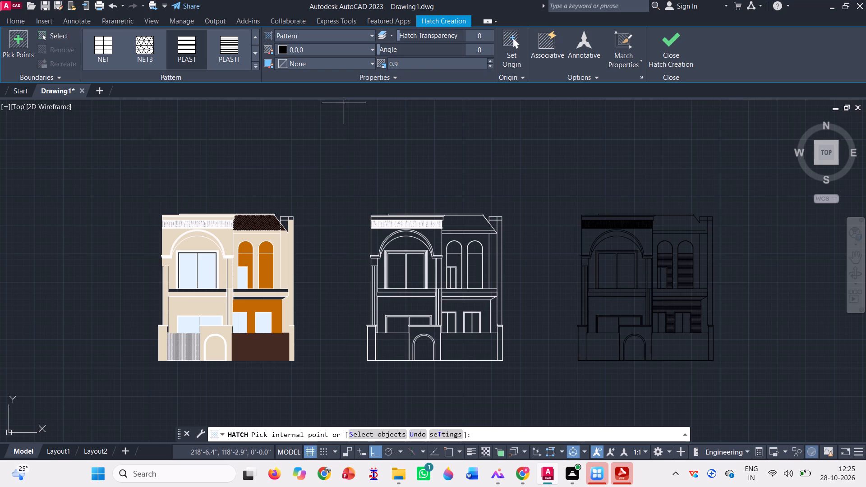
pyautogui.click(265, 359)
pyautogui.scroll(2, 263, 360)
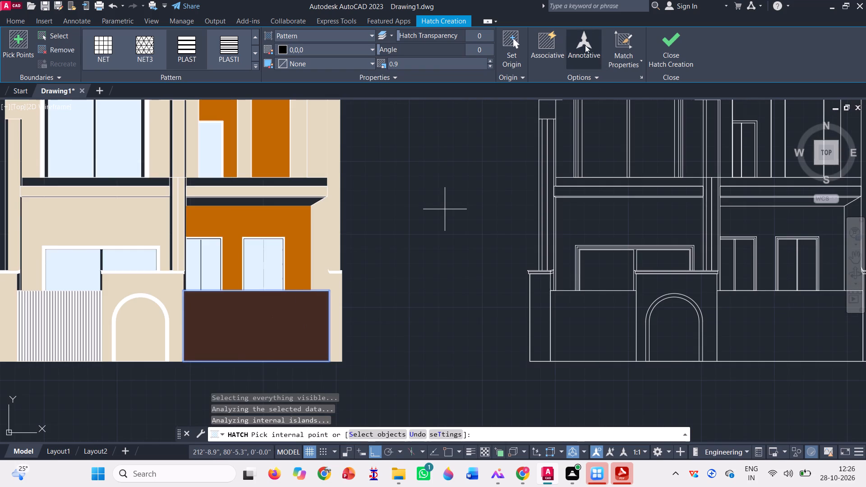
# Set the PLAST hatch's scale to 1 and its angle to 90.
pyautogui.click(470, 64)
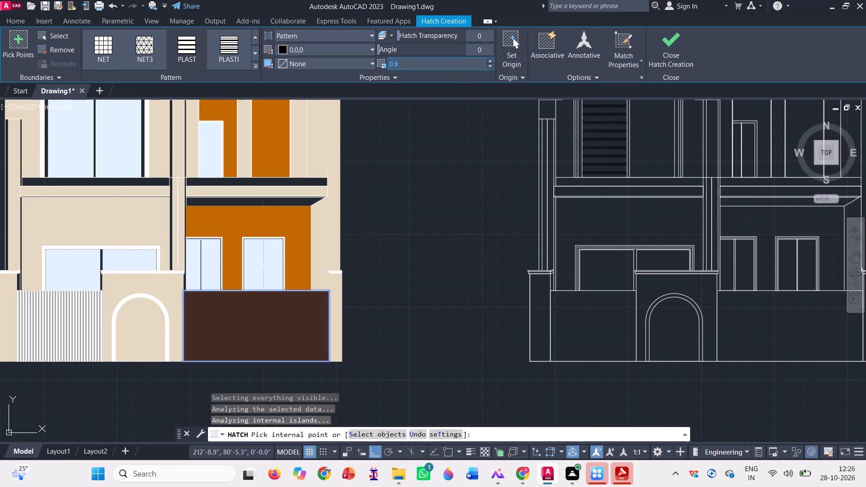
pyautogui.press('BackSpace')
pyautogui.press('1')
pyautogui.press('Return')
pyautogui.click(487, 52)
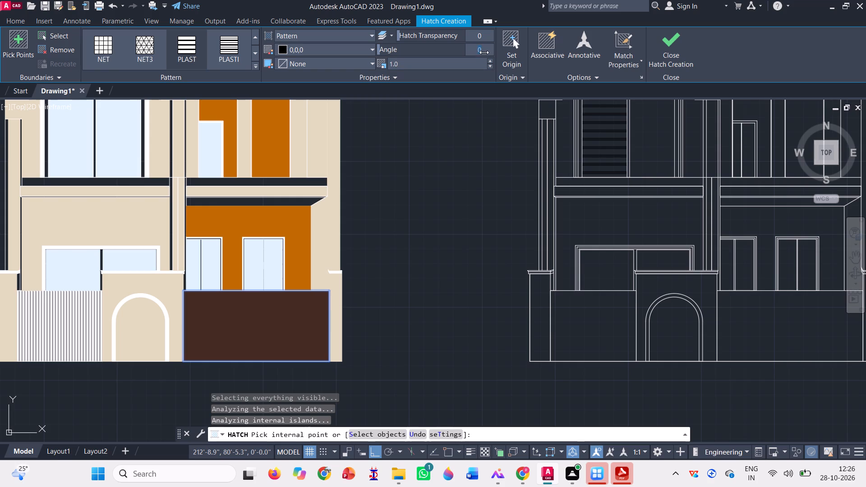
pyautogui.press('BackSpace')
pyautogui.write('90')
pyautogui.press('Return')
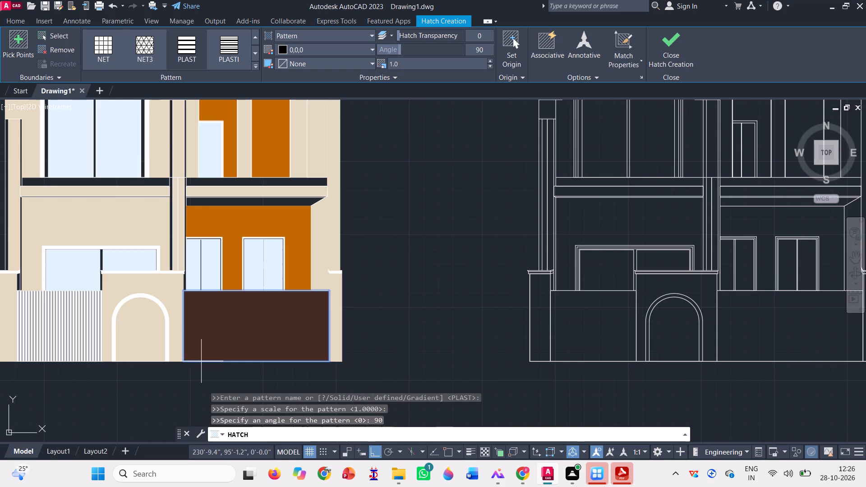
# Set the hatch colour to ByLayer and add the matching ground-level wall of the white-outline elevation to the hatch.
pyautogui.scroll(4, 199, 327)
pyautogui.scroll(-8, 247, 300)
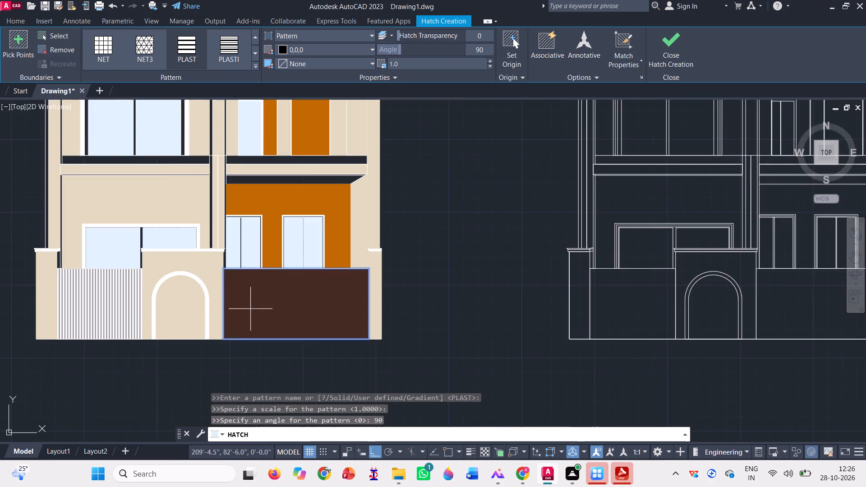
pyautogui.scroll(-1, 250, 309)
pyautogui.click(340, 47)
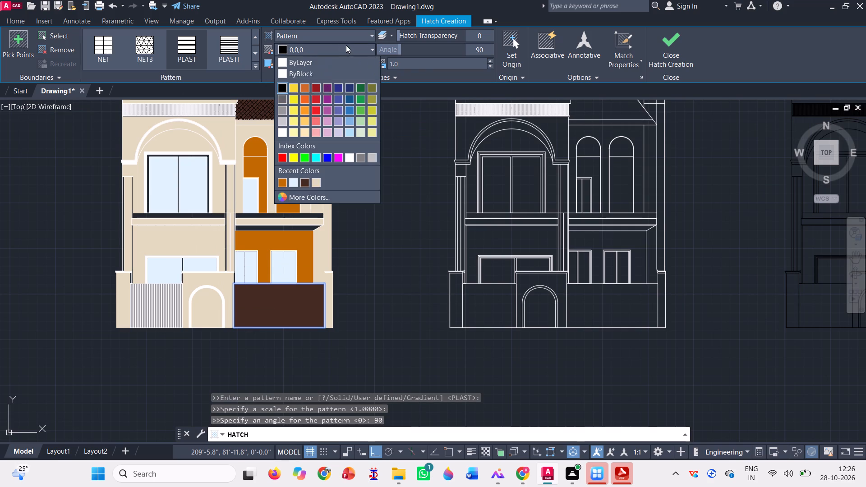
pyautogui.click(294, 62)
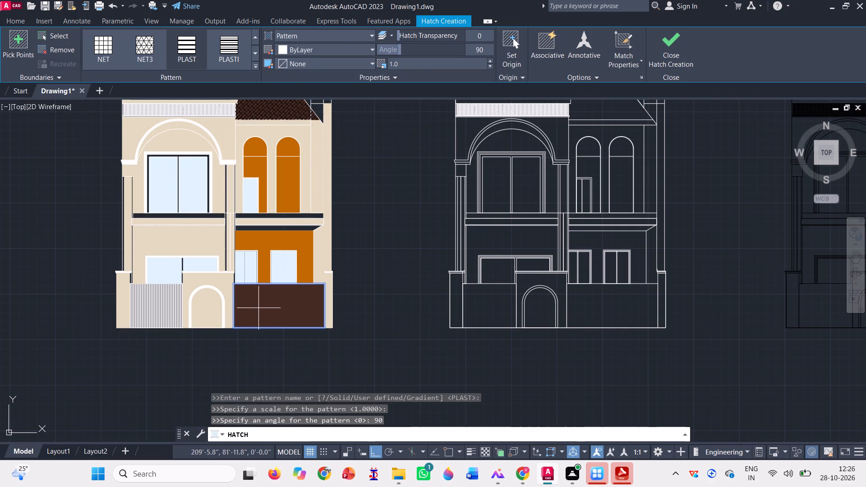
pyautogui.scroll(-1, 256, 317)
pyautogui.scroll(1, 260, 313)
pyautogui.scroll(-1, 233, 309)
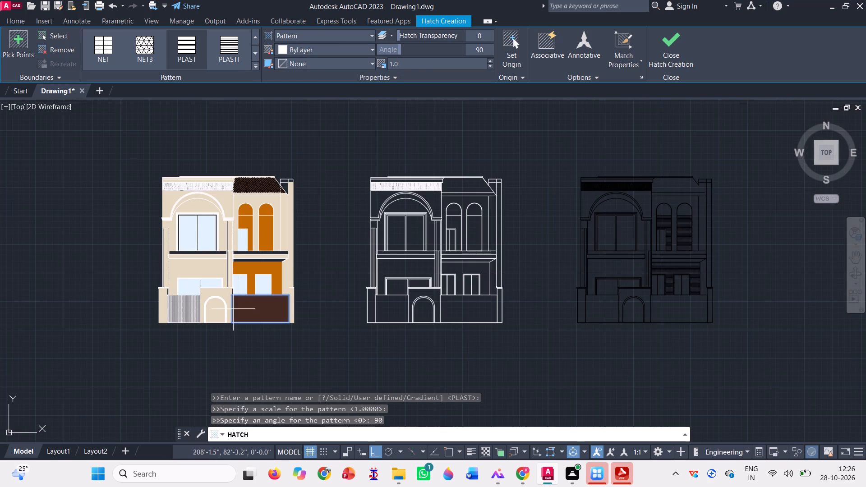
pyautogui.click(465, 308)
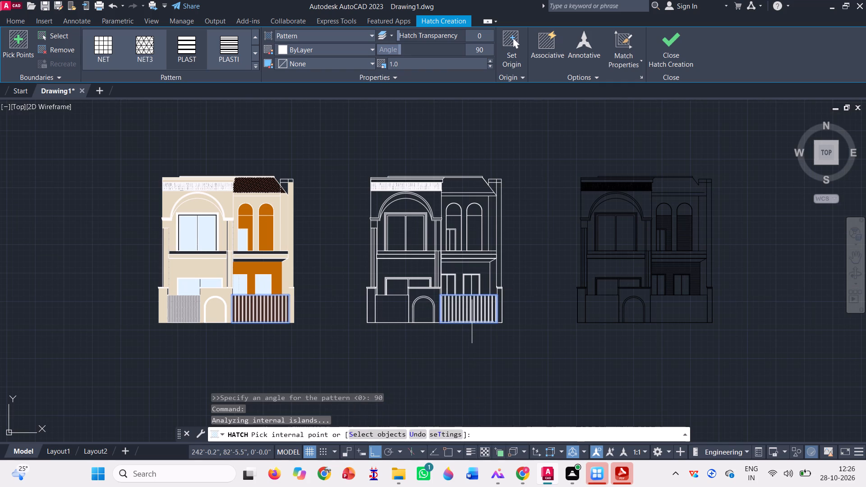
# Set the hatch colour to black (0,0,0) and finish the hatch.
pyautogui.scroll(1, 476, 321)
pyautogui.click(340, 51)
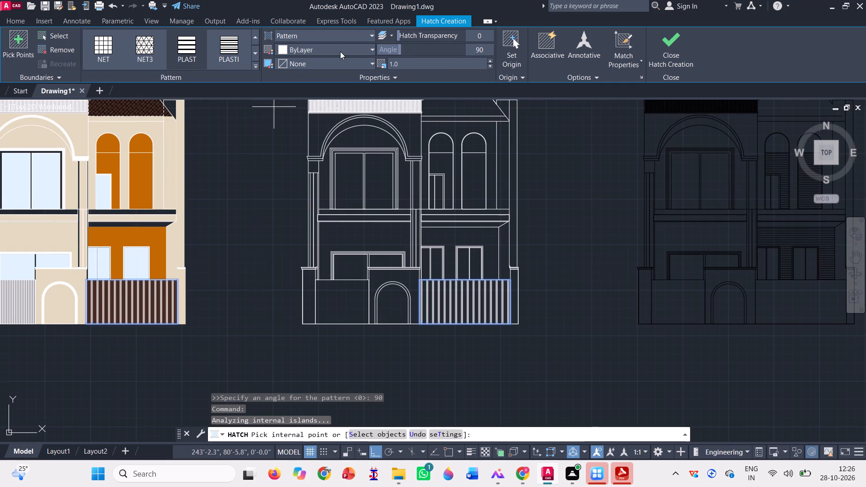
pyautogui.click(286, 90)
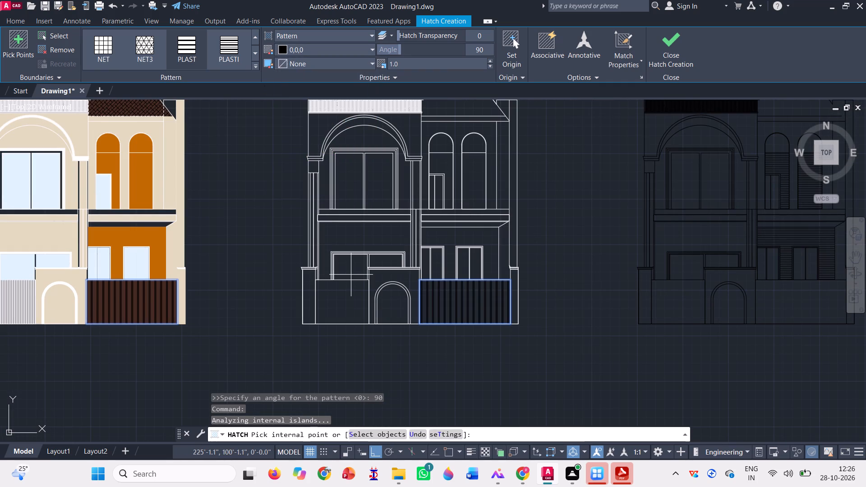
pyautogui.click(667, 36)
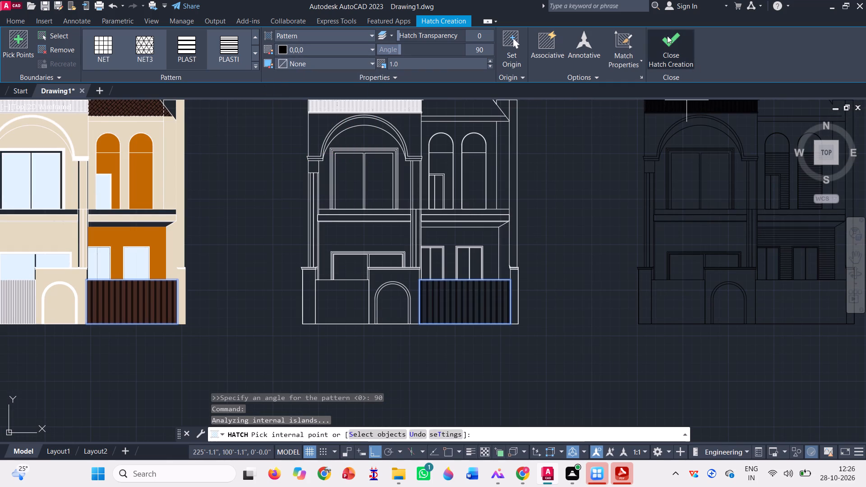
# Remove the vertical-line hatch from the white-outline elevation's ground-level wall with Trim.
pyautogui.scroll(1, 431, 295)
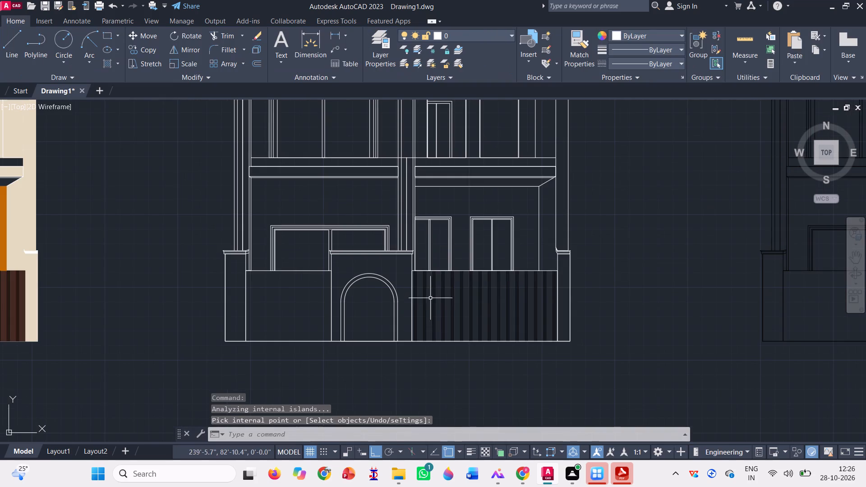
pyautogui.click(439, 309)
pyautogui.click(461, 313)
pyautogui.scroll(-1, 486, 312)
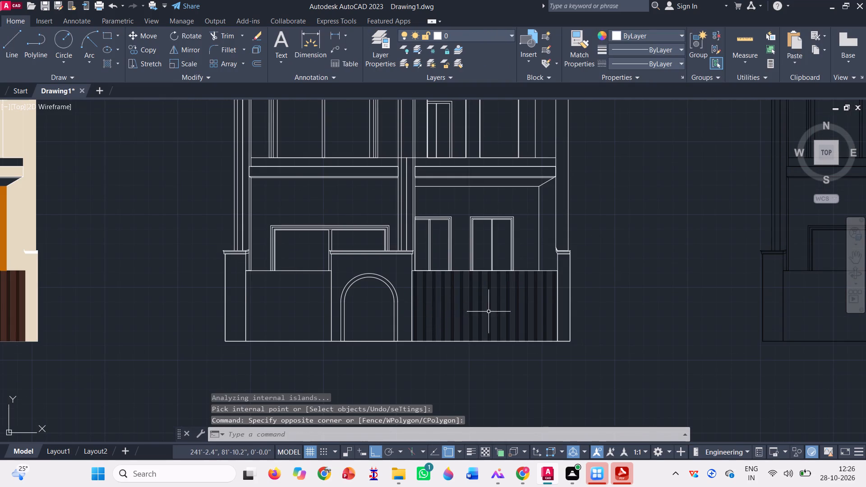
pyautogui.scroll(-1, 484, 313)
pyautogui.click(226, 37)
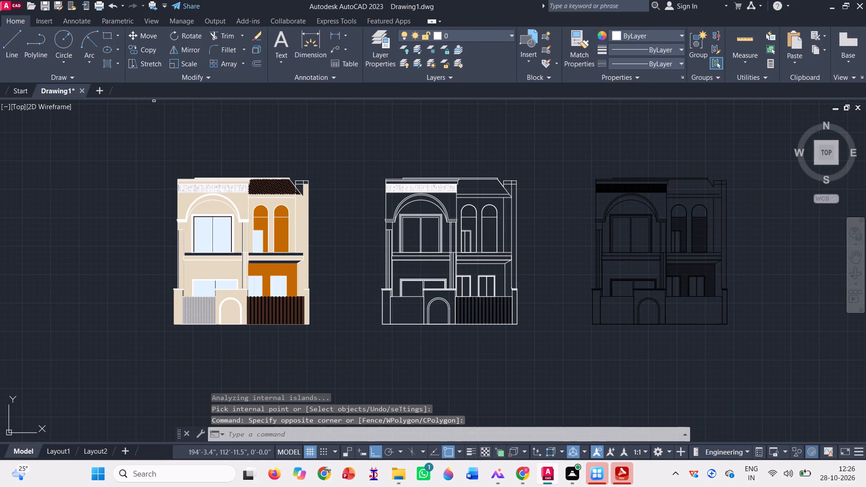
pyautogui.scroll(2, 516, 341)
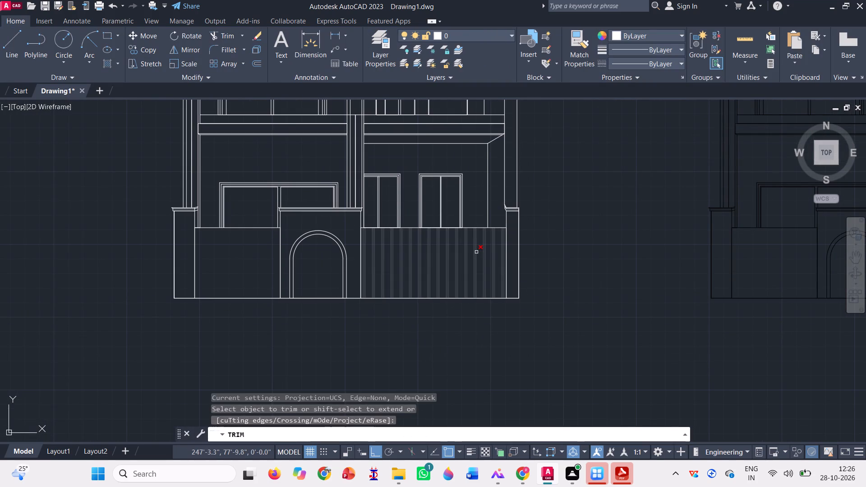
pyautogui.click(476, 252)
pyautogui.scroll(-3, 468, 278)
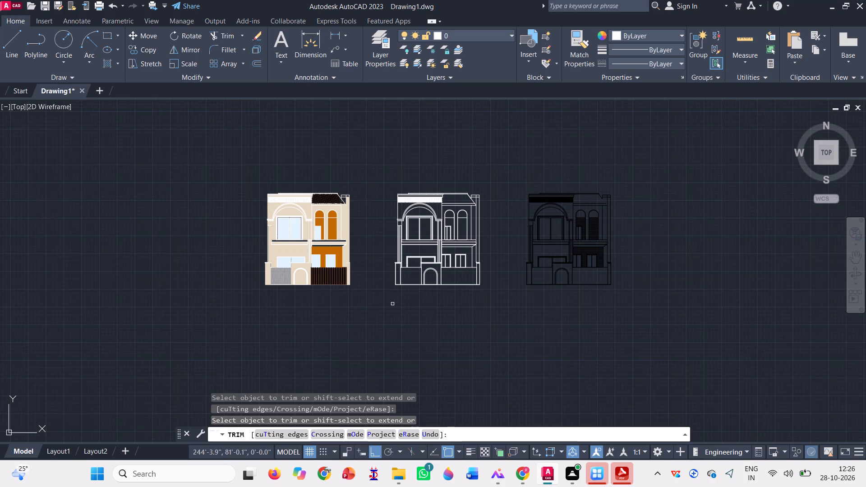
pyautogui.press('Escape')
# Copy the black horizontal-line hatch from the black-outline elevation onto the beige elevation, aligning by the elevations' bottom-right corners.
pyautogui.scroll(3, 582, 235)
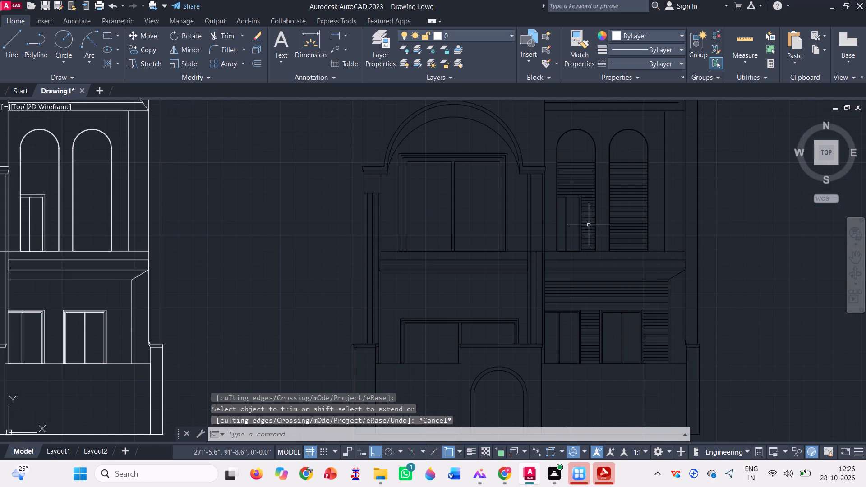
pyautogui.click(589, 225)
pyautogui.scroll(-2, 420, 235)
pyautogui.write('co')
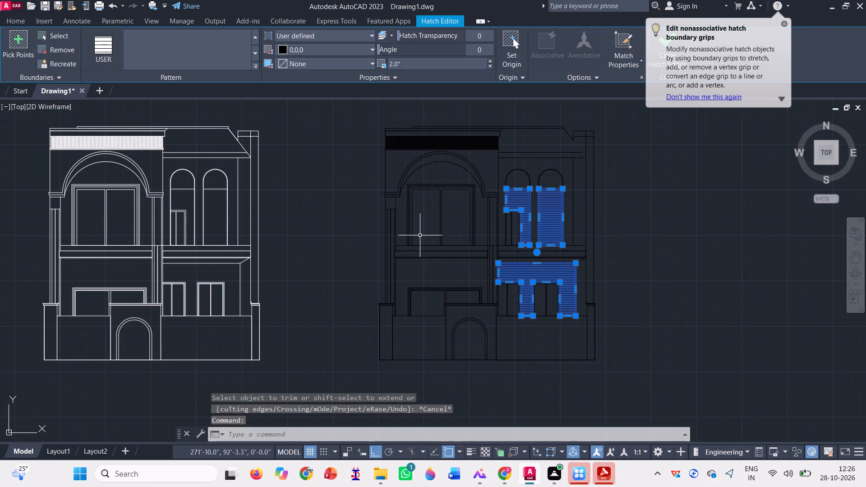
pyautogui.press('space')
pyautogui.scroll(-2, 429, 224)
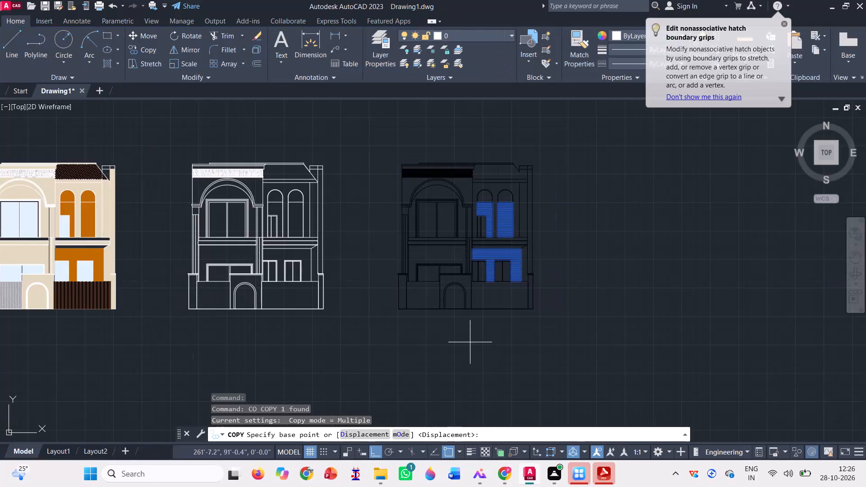
pyautogui.click(533, 307)
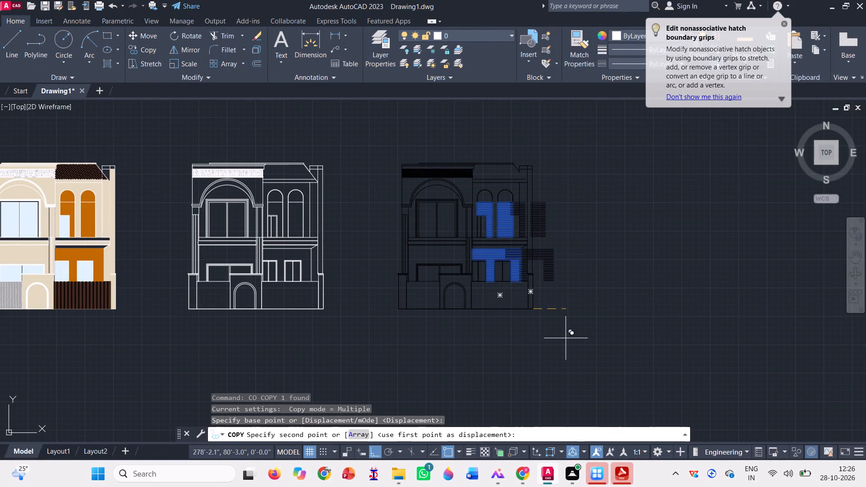
pyautogui.scroll(-1, 567, 338)
pyautogui.scroll(3, 265, 324)
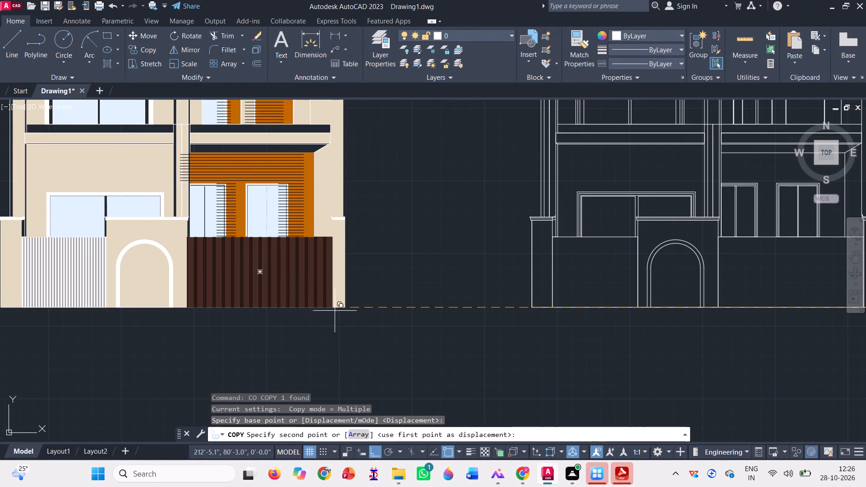
pyautogui.click(346, 307)
pyautogui.scroll(-2, 323, 325)
pyautogui.press('space')
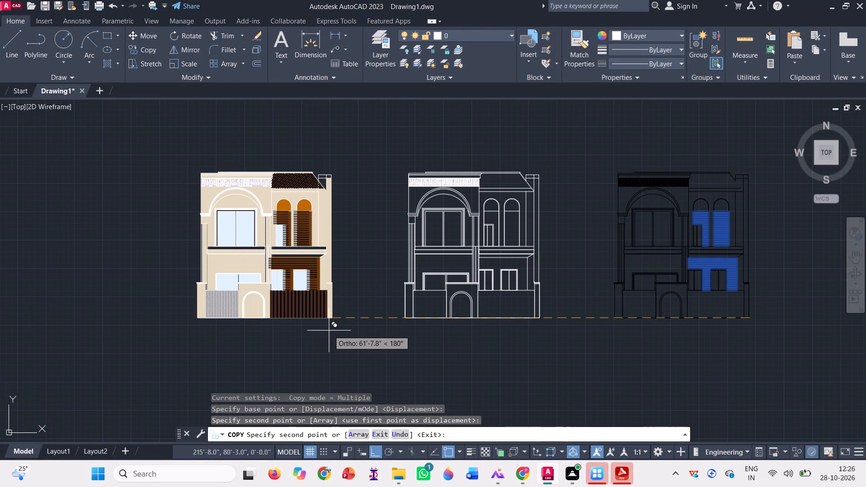
# Delete the horizontal-line hatch from the black-outline elevation's arched openings and ground-floor wall.
pyautogui.scroll(-1, 354, 291)
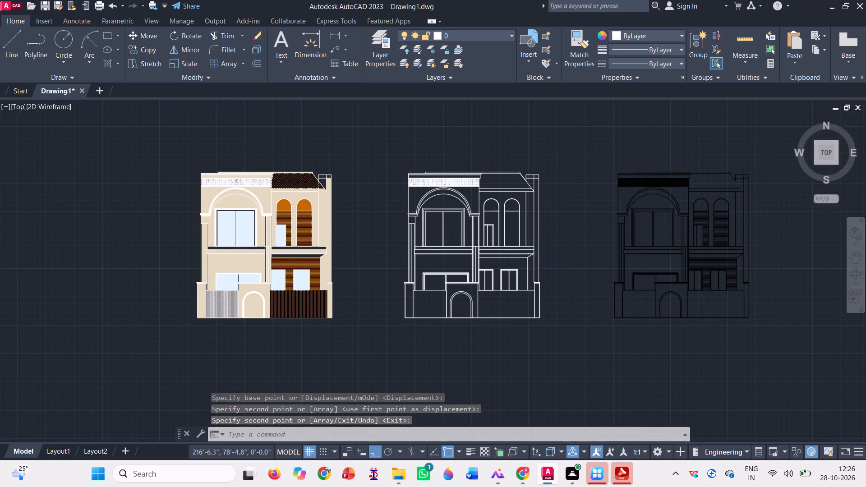
pyautogui.scroll(3, 580, 264)
pyautogui.click(599, 218)
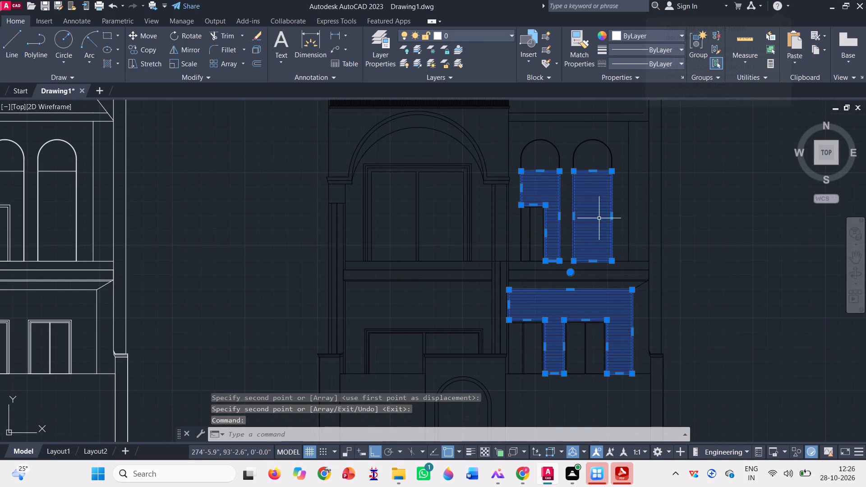
pyautogui.press('Delete')
pyautogui.scroll(-3, 557, 295)
pyautogui.scroll(-1, 514, 292)
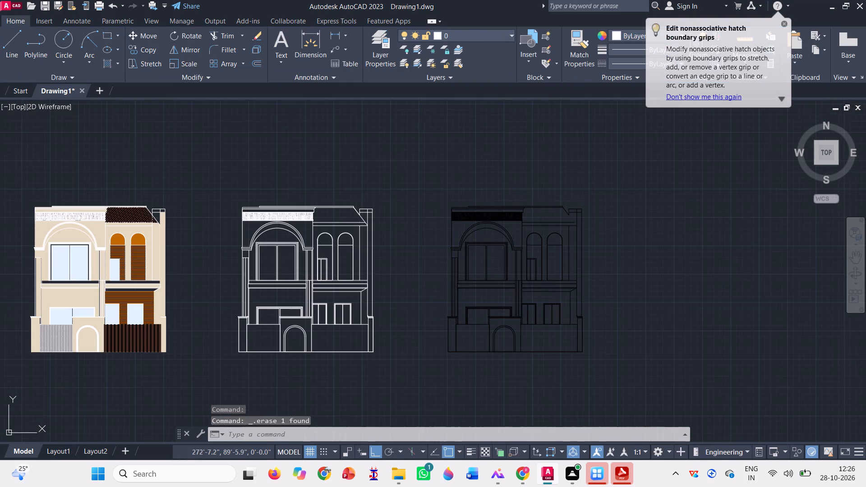
pyautogui.scroll(-1, 255, 317)
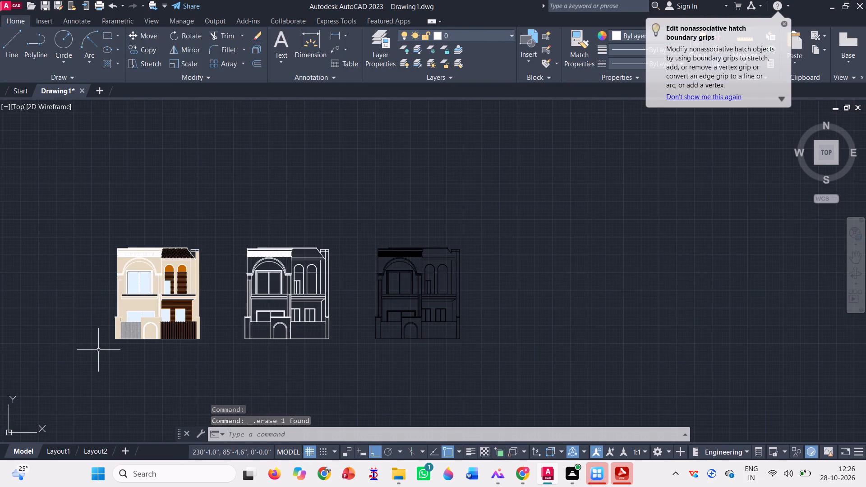
# Trim away the leftover outlines above the beige pillar and between it and the sloped roof end on the beige elevation.
pyautogui.scroll(1, 98, 350)
pyautogui.scroll(1, 58, 317)
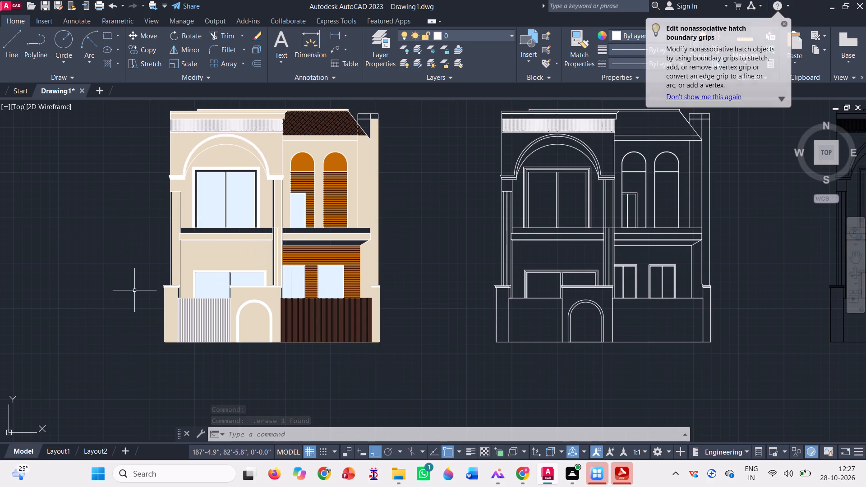
pyautogui.click(219, 39)
pyautogui.scroll(-1, 439, 201)
pyautogui.scroll(4, 390, 124)
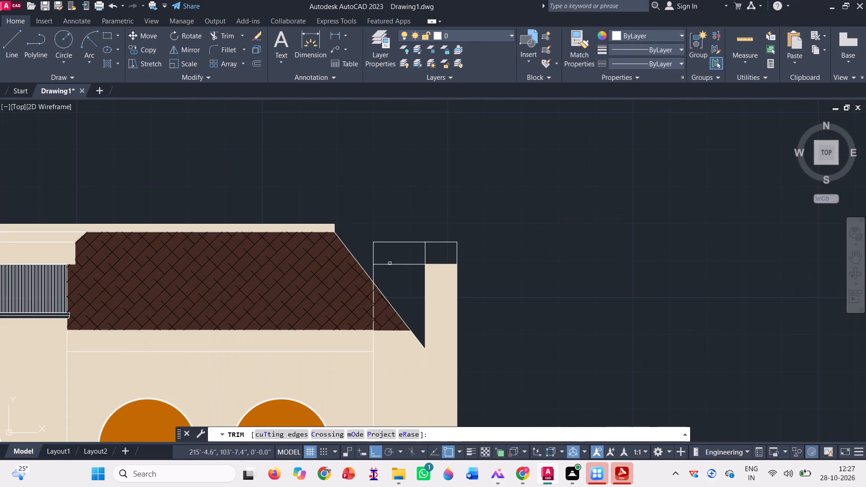
pyautogui.click(394, 275)
pyautogui.click(400, 233)
pyautogui.click(370, 248)
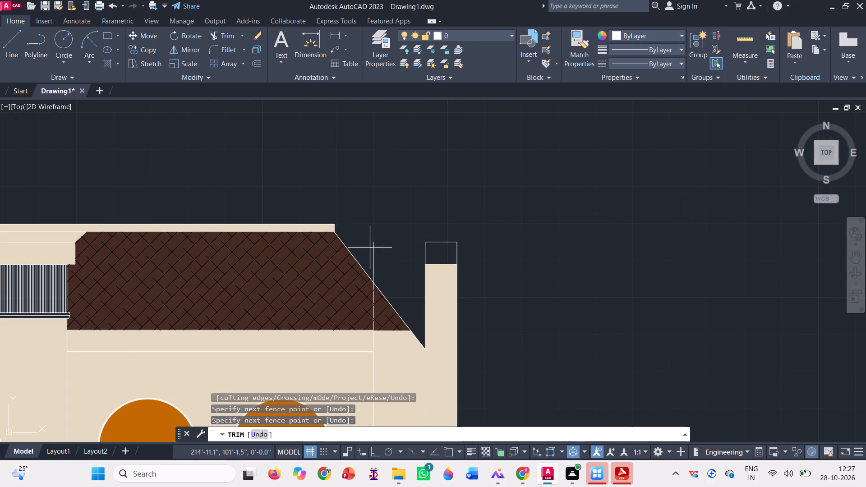
pyautogui.click(465, 249)
pyautogui.click(448, 247)
pyautogui.click(440, 221)
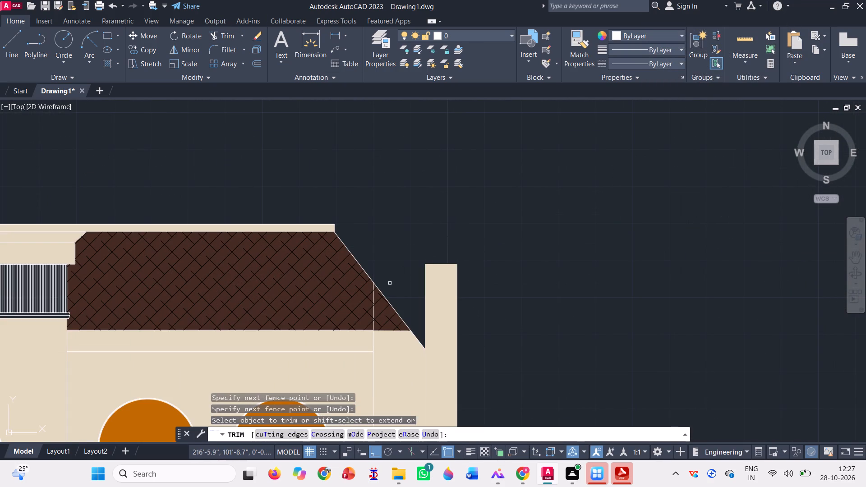
# Trim the vertical line crossing the sloped end of the beige elevation's roof hatch and end Trim.
pyautogui.scroll(2, 385, 286)
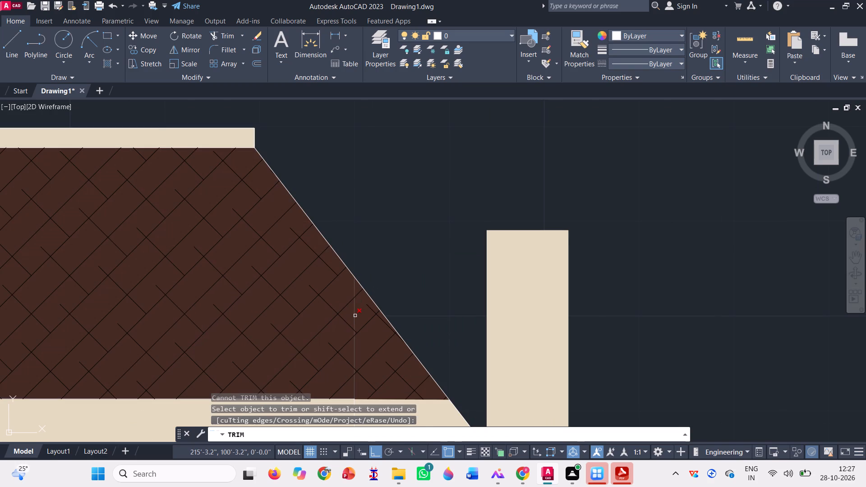
pyautogui.click(355, 316)
pyautogui.scroll(-3, 379, 269)
pyautogui.scroll(-2, 345, 252)
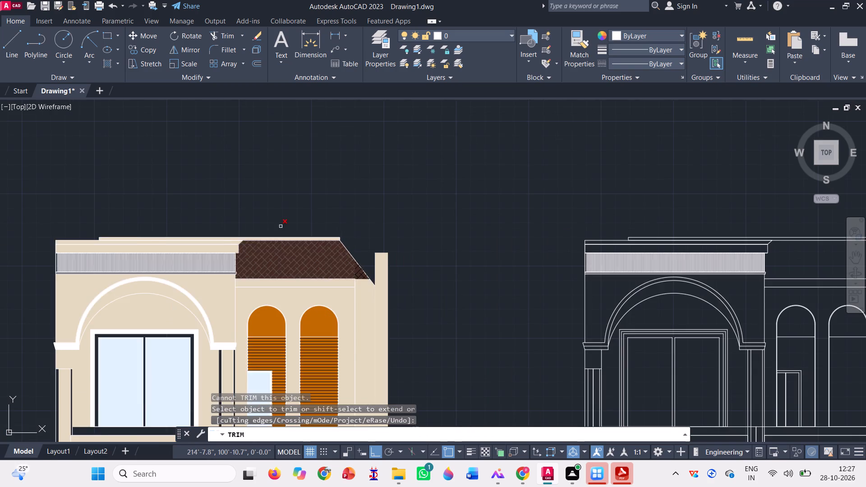
pyautogui.scroll(-1, 281, 225)
pyautogui.scroll(-2, 361, 193)
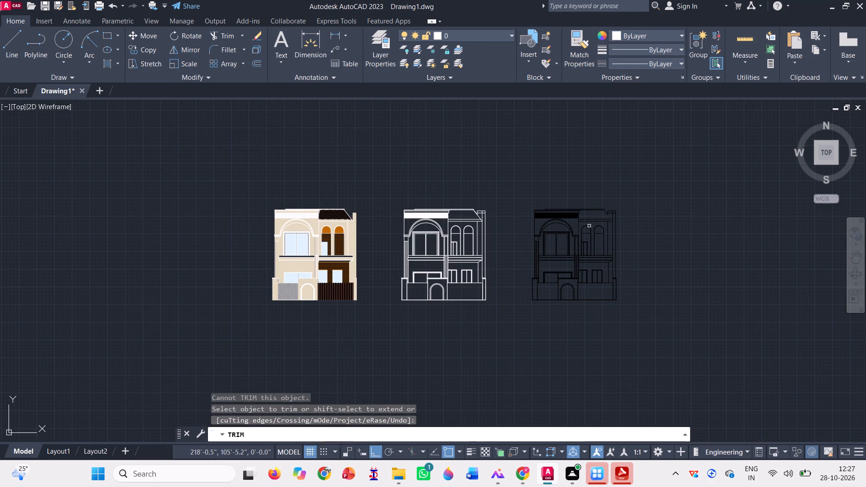
pyautogui.press('Escape')
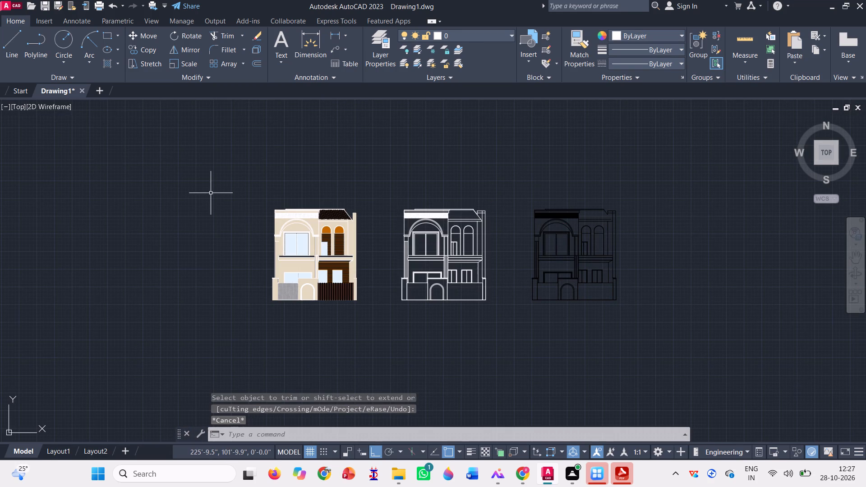
# Start a new hatch for the beige elevation with the SOLID pattern.
pyautogui.scroll(3, 324, 265)
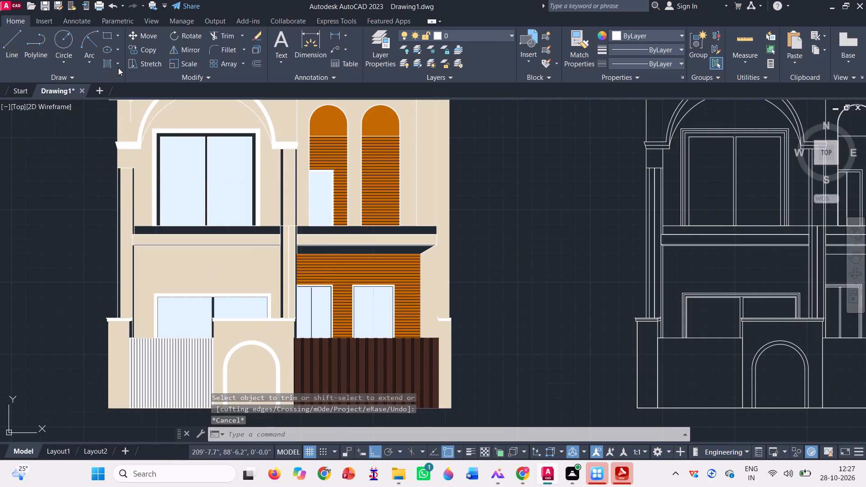
pyautogui.click(114, 66)
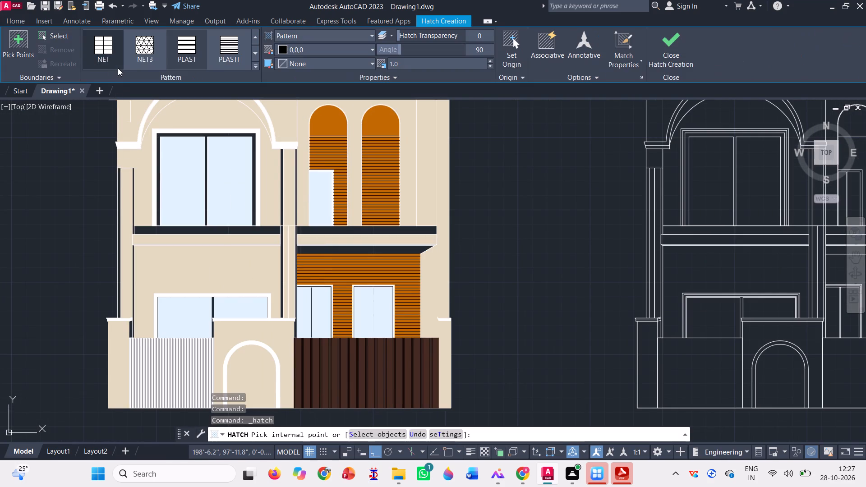
pyautogui.scroll(17, 118, 58)
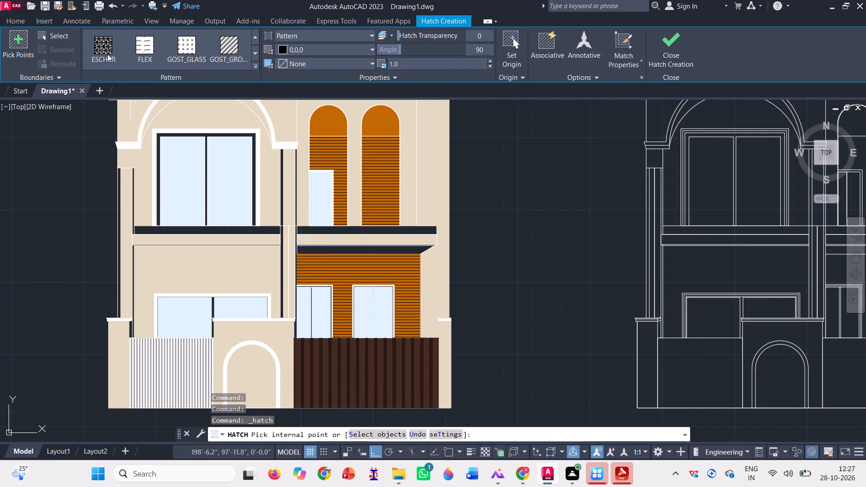
pyautogui.scroll(11, 107, 47)
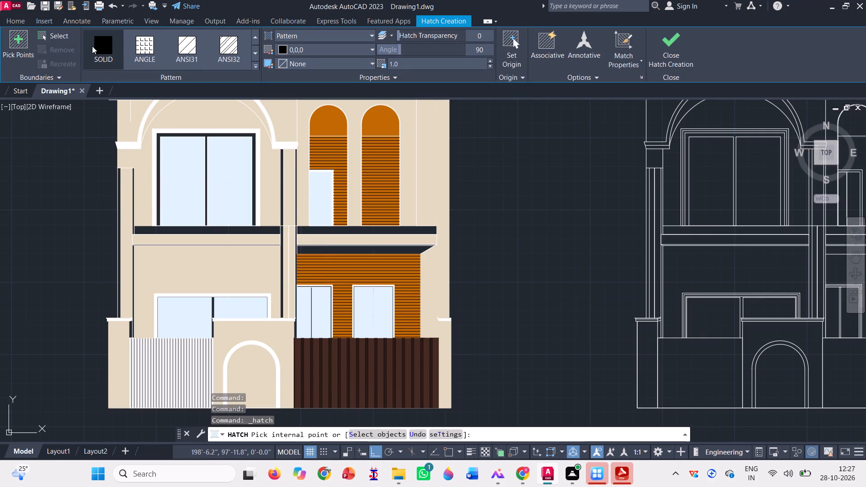
pyautogui.scroll(2, 92, 46)
pyautogui.click(93, 49)
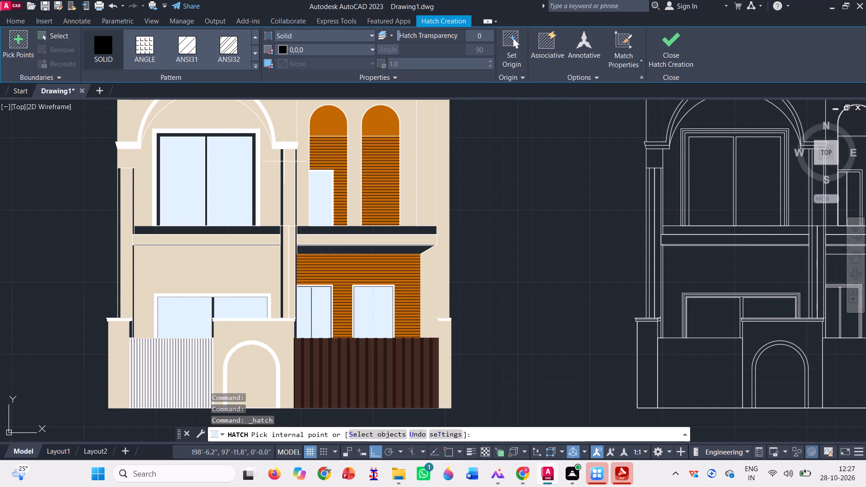
# Set the hatch colour to DIC 238 from the DIC COLOR GUIDE(R) colour book.
pyautogui.click(334, 51)
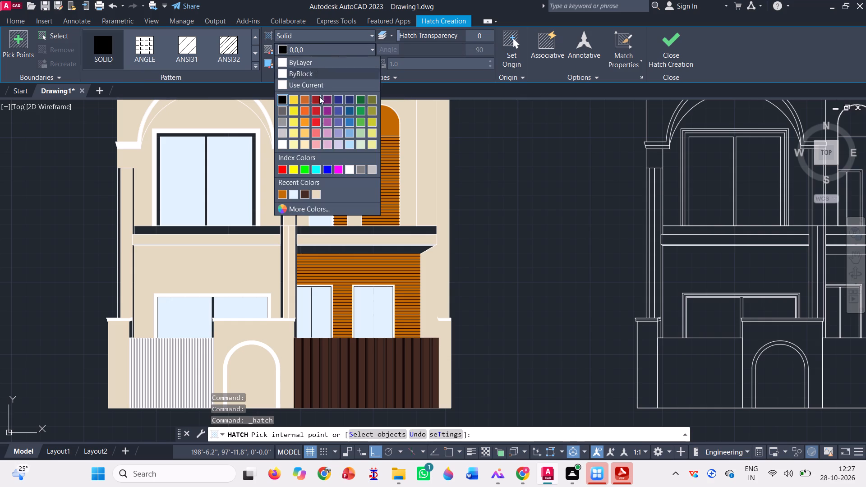
pyautogui.click(285, 210)
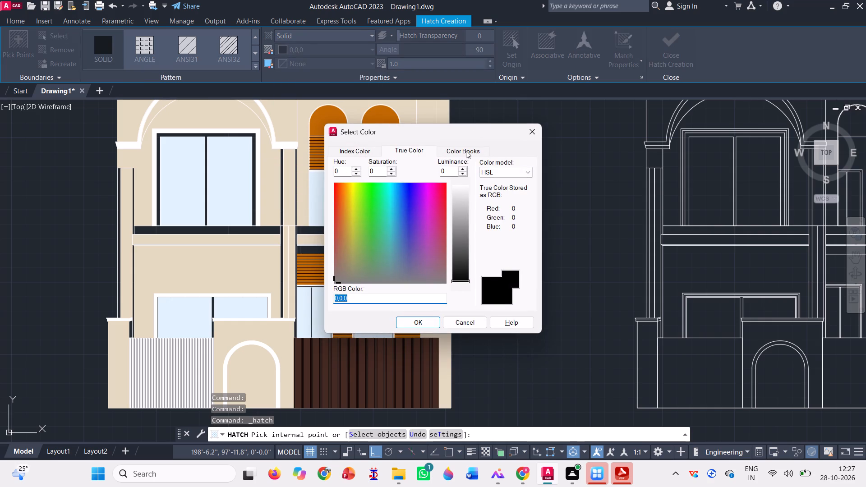
pyautogui.click(466, 151)
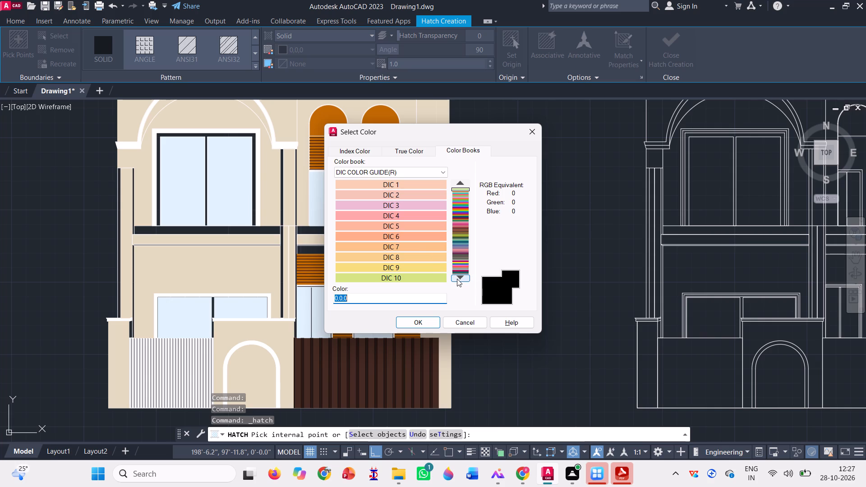
pyautogui.click(457, 279)
pyautogui.click(457, 278)
pyautogui.click(457, 278)
pyautogui.tripleClick(457, 278)
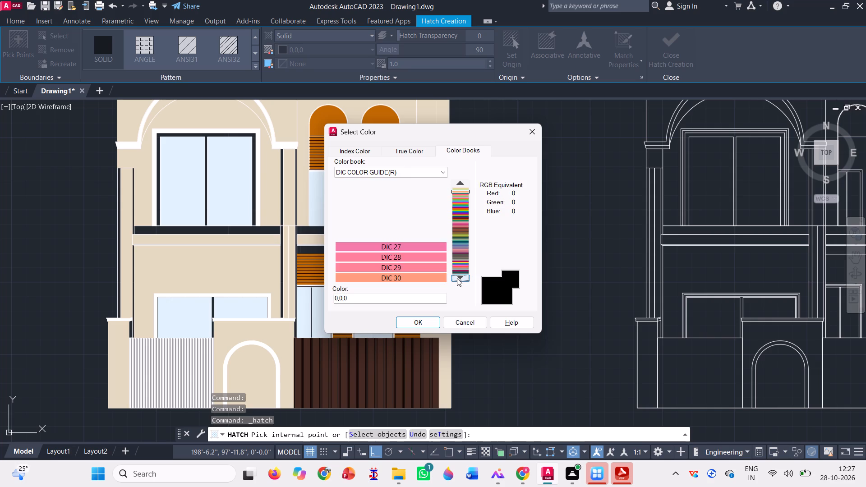
pyautogui.tripleClick(455, 278)
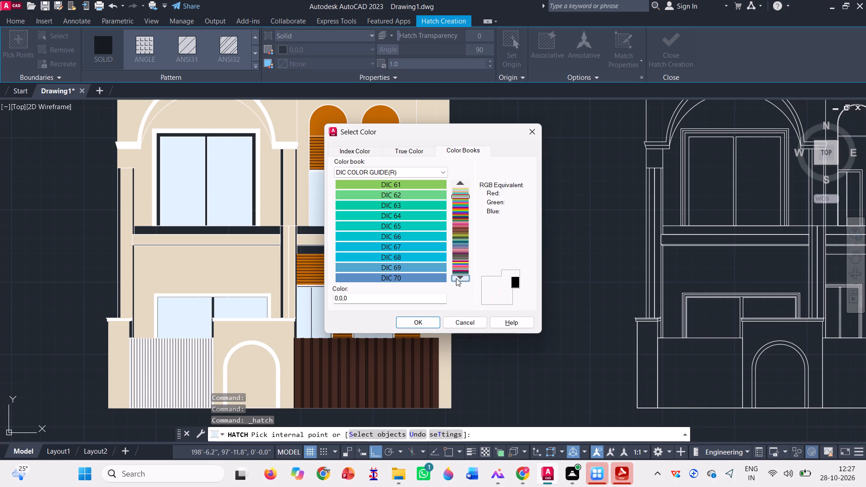
pyautogui.click(456, 278)
pyautogui.click(456, 278)
pyautogui.click(453, 280)
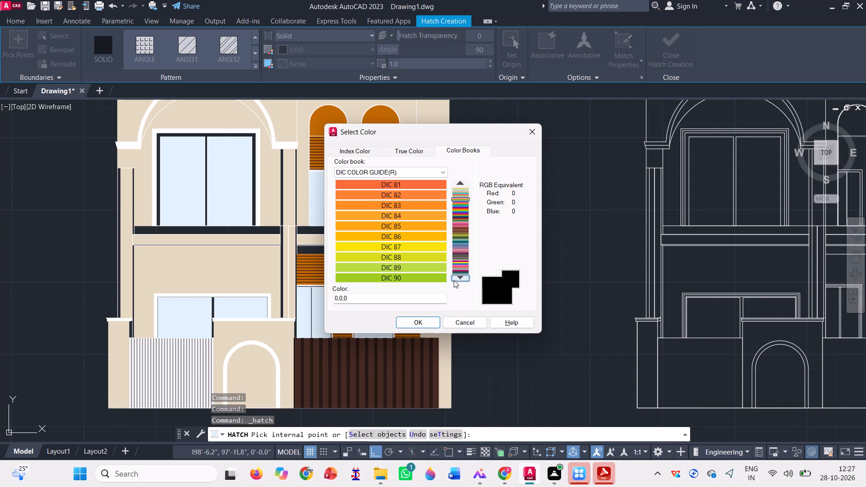
pyautogui.click(454, 280)
pyautogui.click(454, 280)
pyautogui.click(454, 280)
pyautogui.click(454, 280)
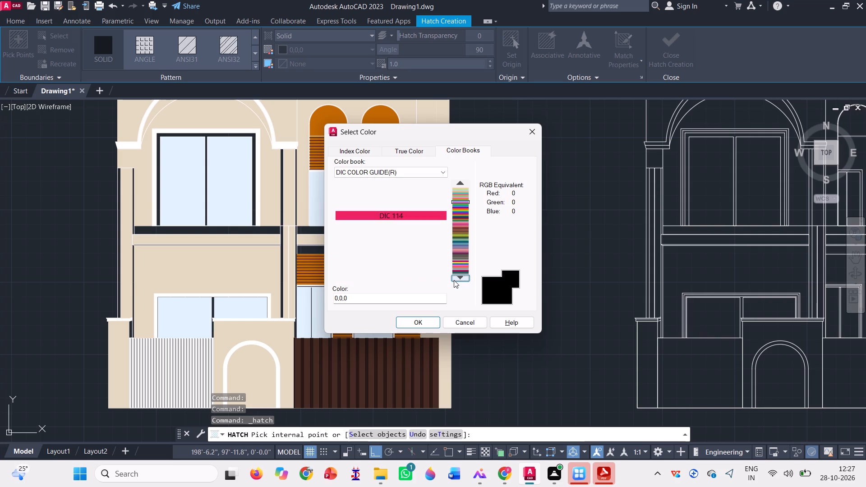
pyautogui.click(454, 280)
pyautogui.click(454, 280)
pyautogui.click(454, 280)
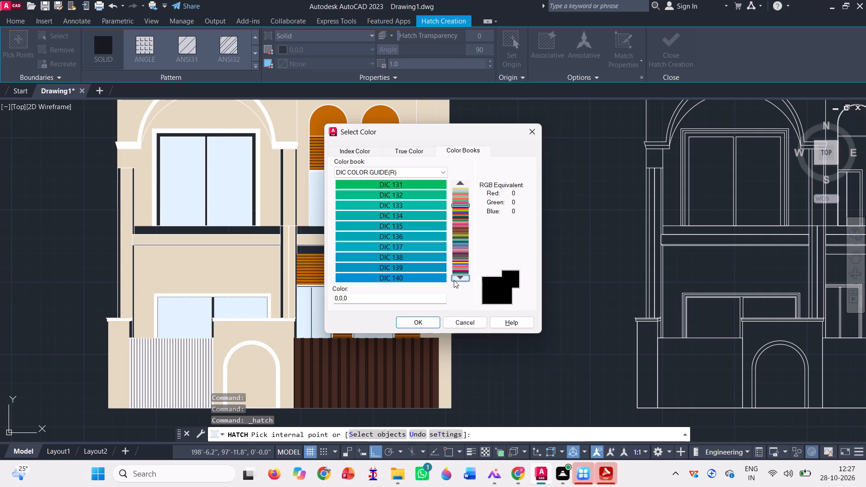
pyautogui.click(454, 280)
pyautogui.click(456, 282)
pyautogui.click(464, 279)
pyautogui.click(464, 278)
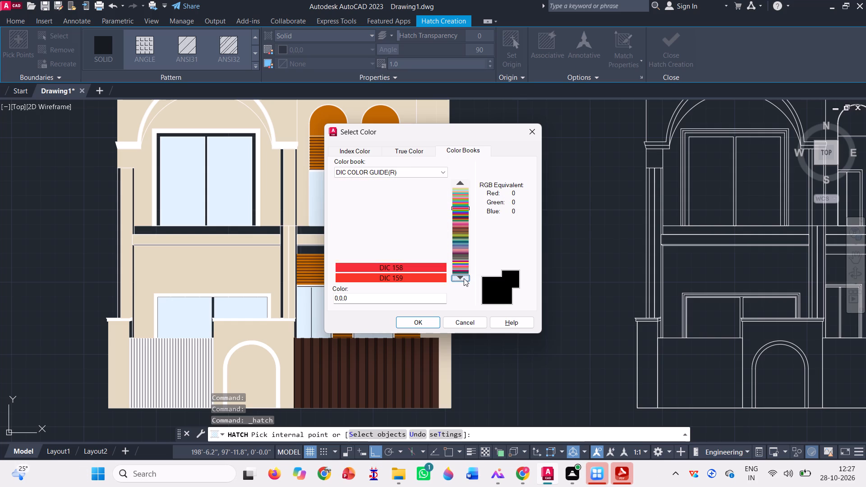
pyautogui.click(464, 278)
pyautogui.click(464, 278)
pyautogui.click(464, 278)
pyautogui.click(464, 278)
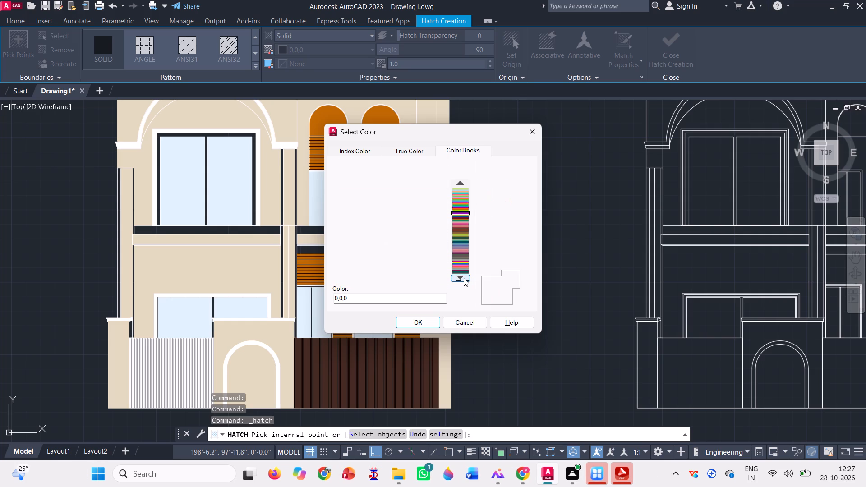
pyautogui.click(464, 278)
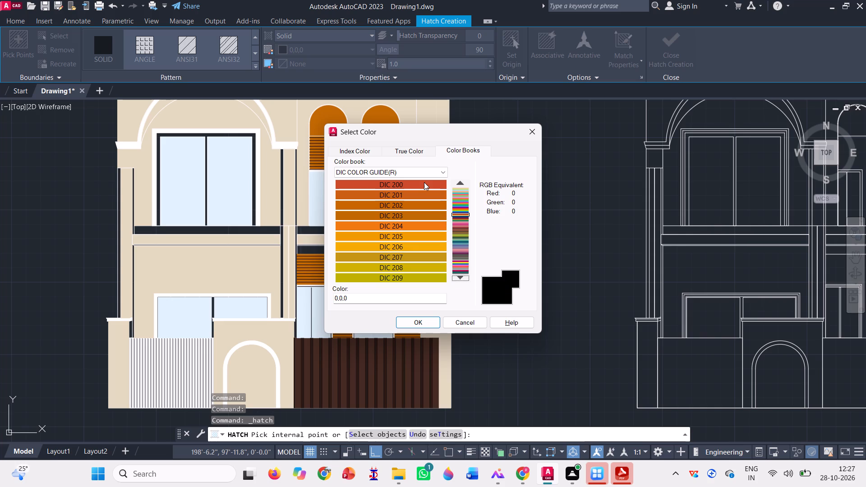
pyautogui.click(424, 182)
pyautogui.click(463, 283)
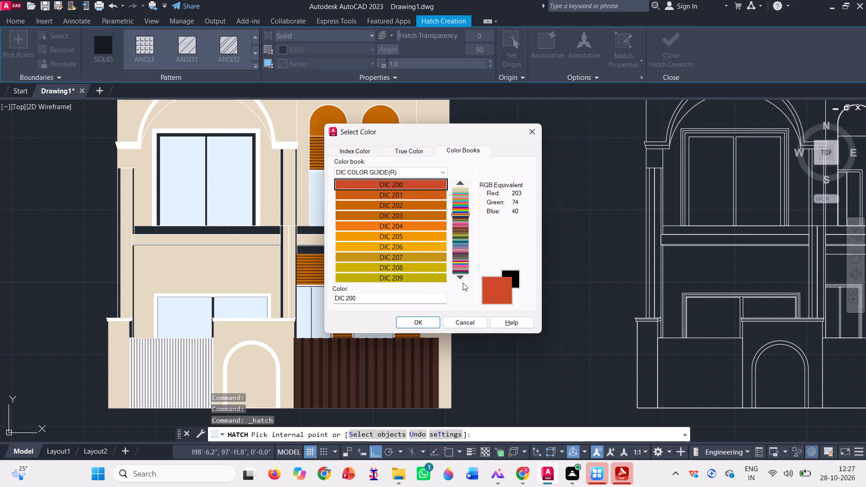
pyautogui.click(462, 276)
pyautogui.click(462, 276)
pyautogui.click(462, 276)
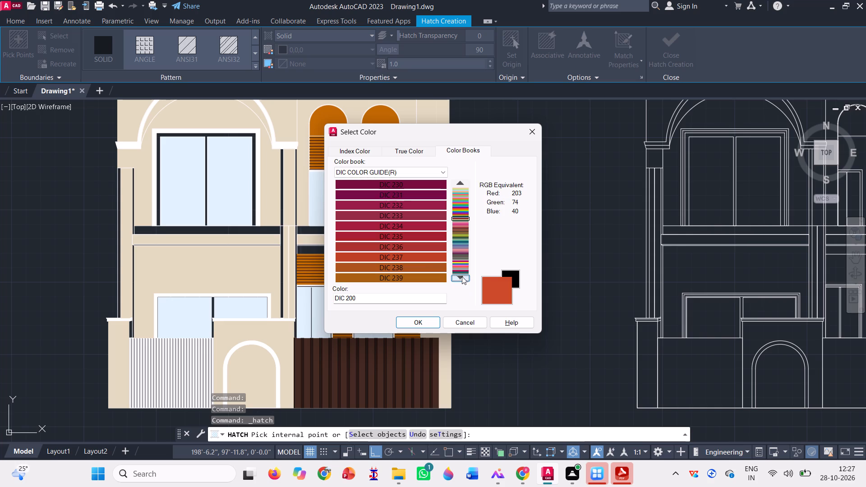
pyautogui.click(414, 265)
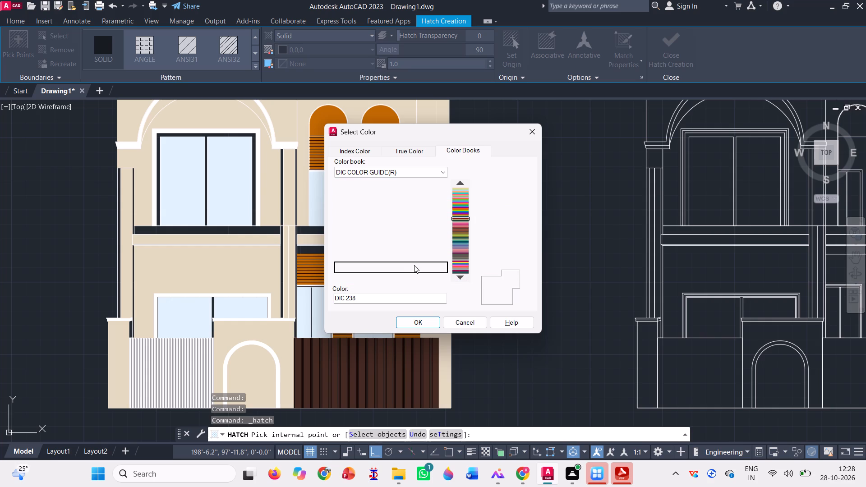
pyautogui.click(417, 323)
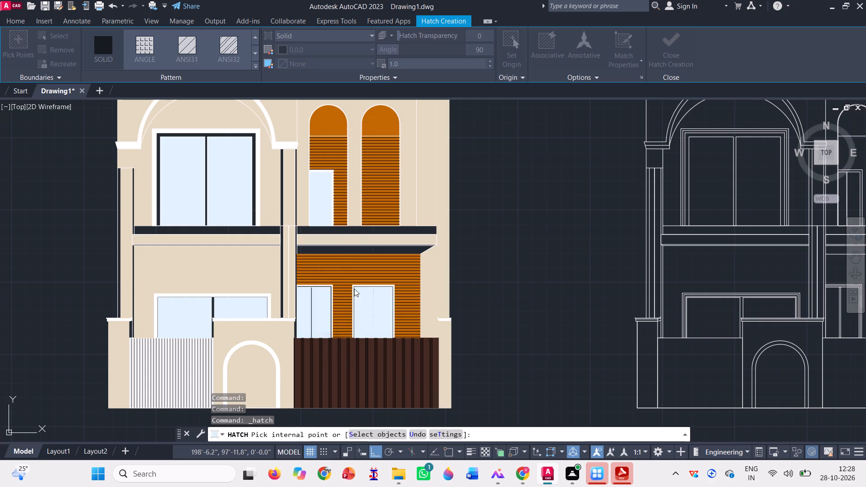
# Fill the sloped-end strip beneath the first-floor slab, above the orange lined wall, with the DIC 238 solid hatch and finish it.
pyautogui.scroll(4, 342, 257)
pyautogui.click(326, 234)
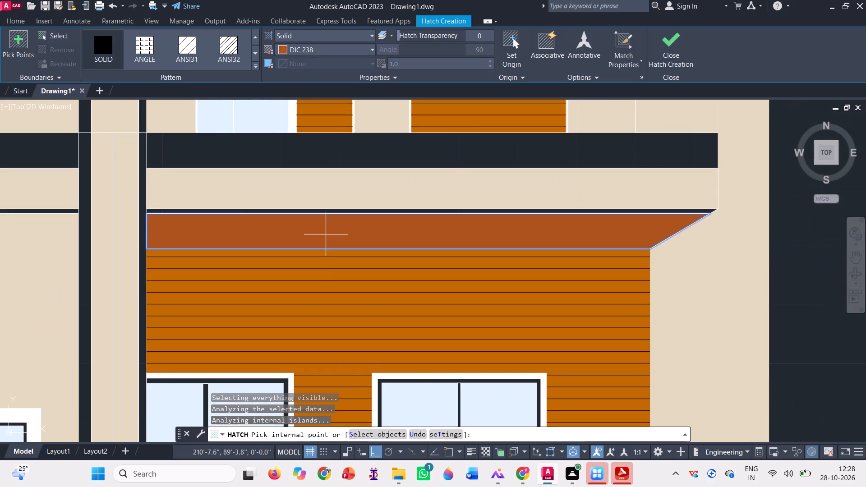
pyautogui.scroll(-3, 415, 264)
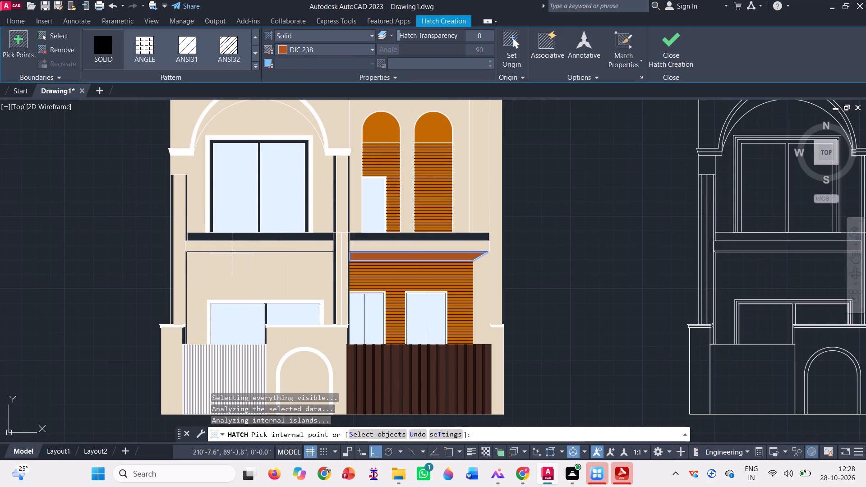
pyautogui.scroll(3, 232, 253)
pyautogui.scroll(4, 103, 243)
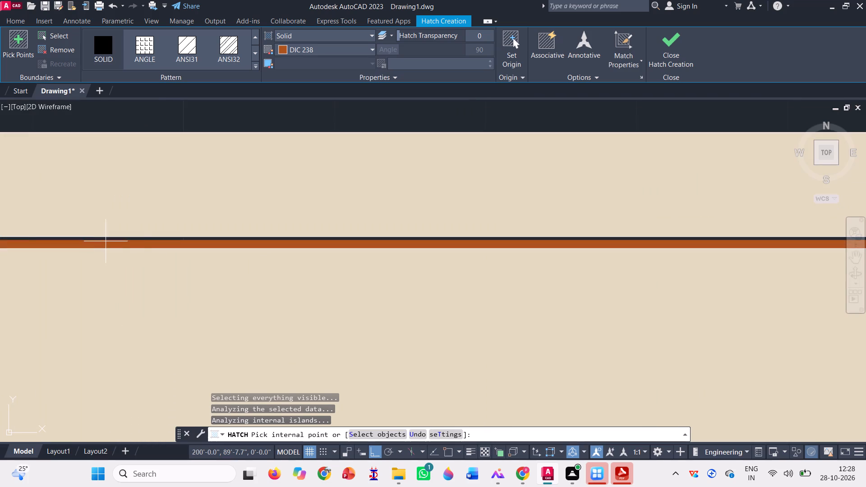
pyautogui.scroll(-6, 179, 251)
pyautogui.scroll(-3, 232, 268)
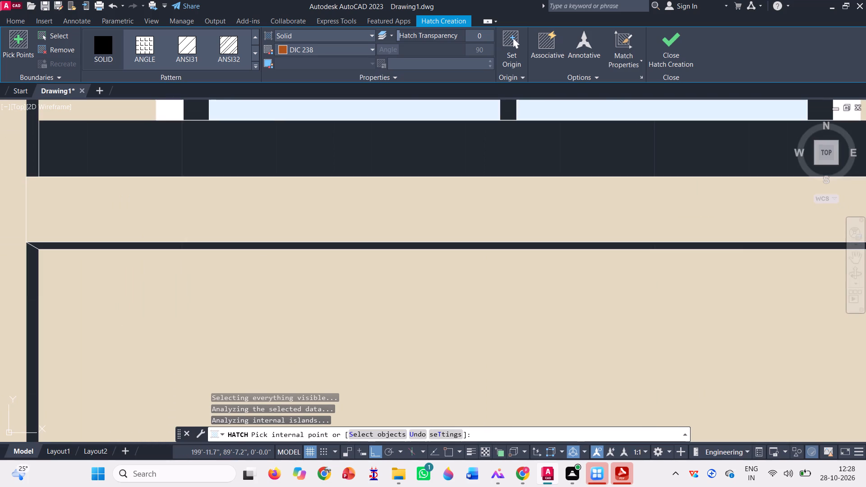
pyautogui.scroll(-6, 232, 268)
pyautogui.scroll(-2, 499, 231)
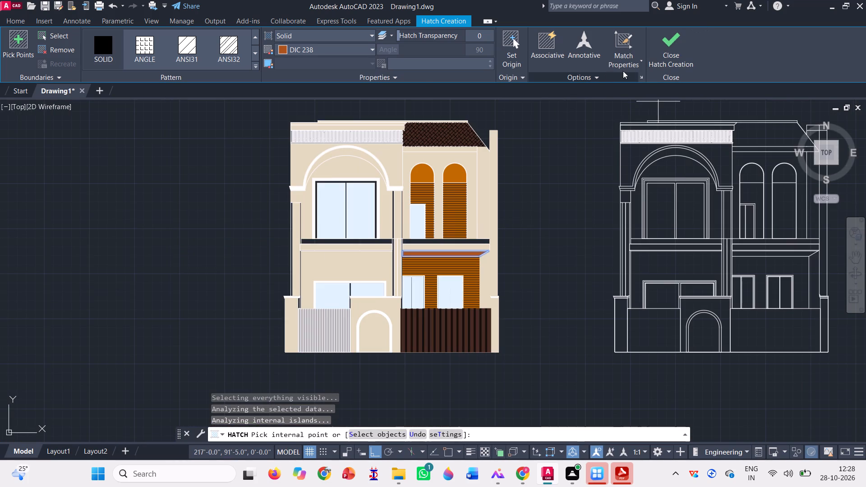
pyautogui.click(673, 45)
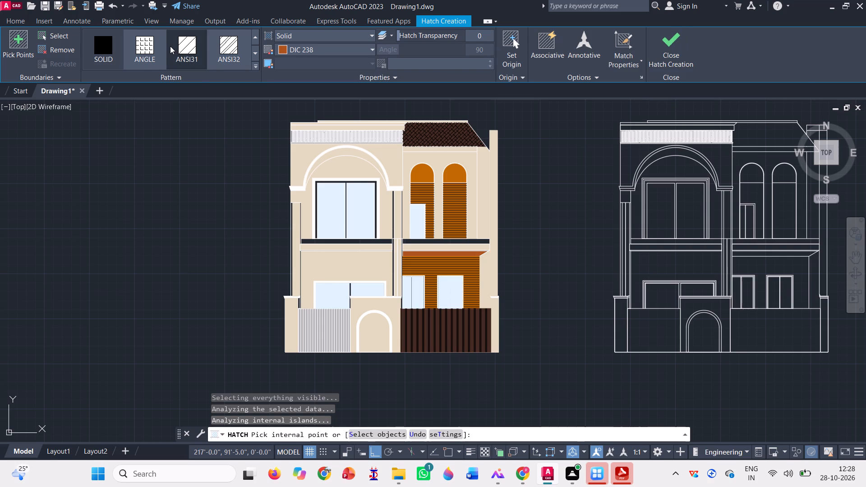
# Start a new solid hatch with colour ByLayer and fill the two dark first-floor slab bands on either side of the central pillar.
pyautogui.click(112, 64)
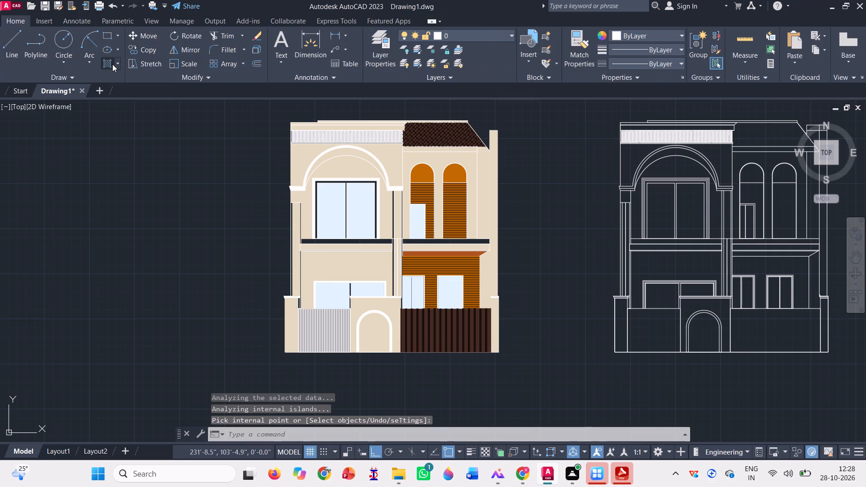
pyautogui.click(103, 51)
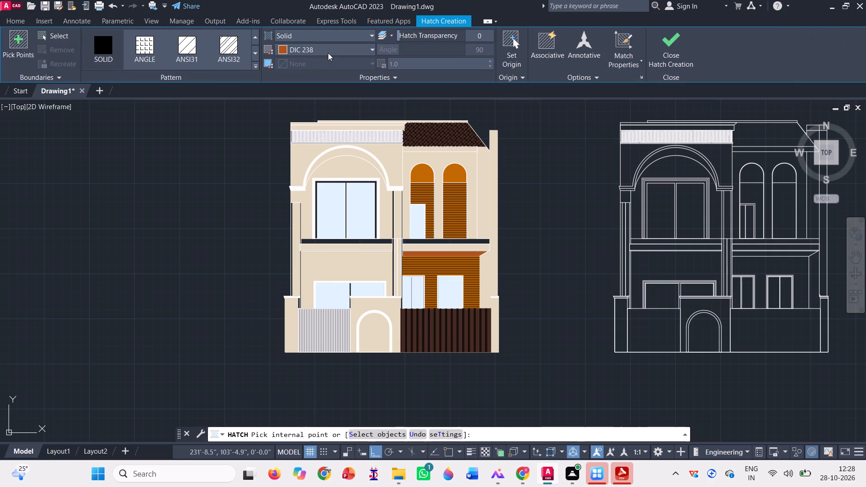
pyautogui.click(330, 51)
pyautogui.click(287, 66)
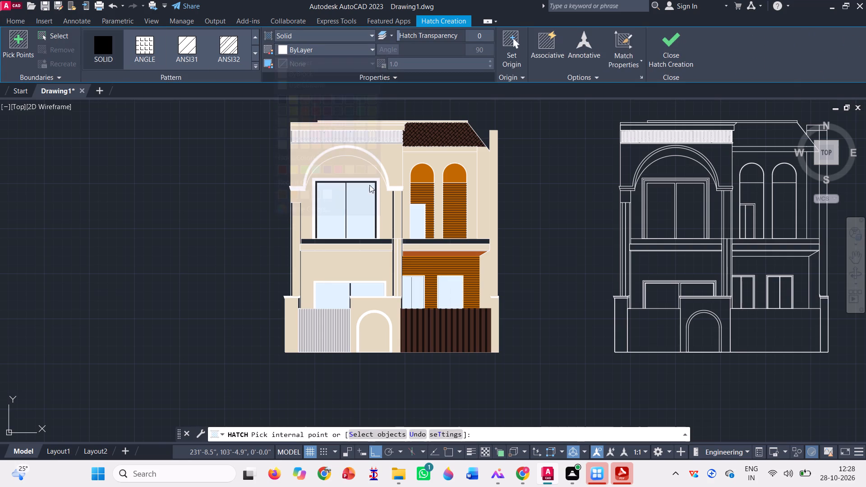
pyautogui.scroll(3, 399, 239)
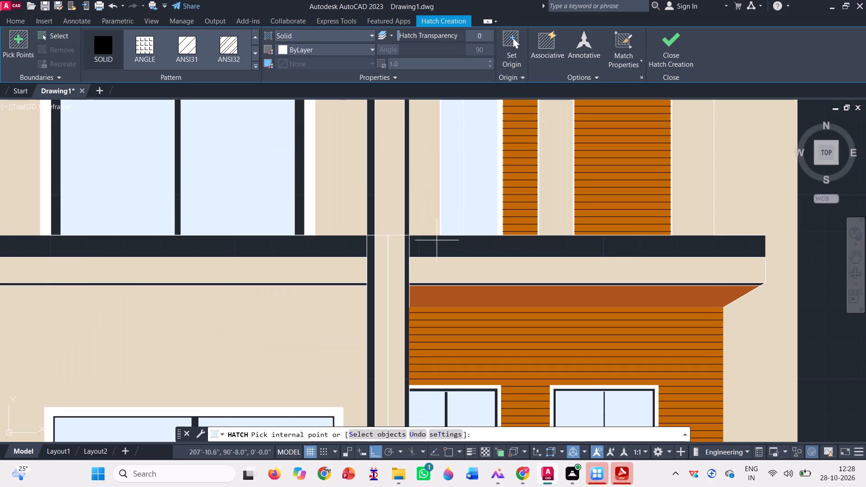
pyautogui.click(438, 240)
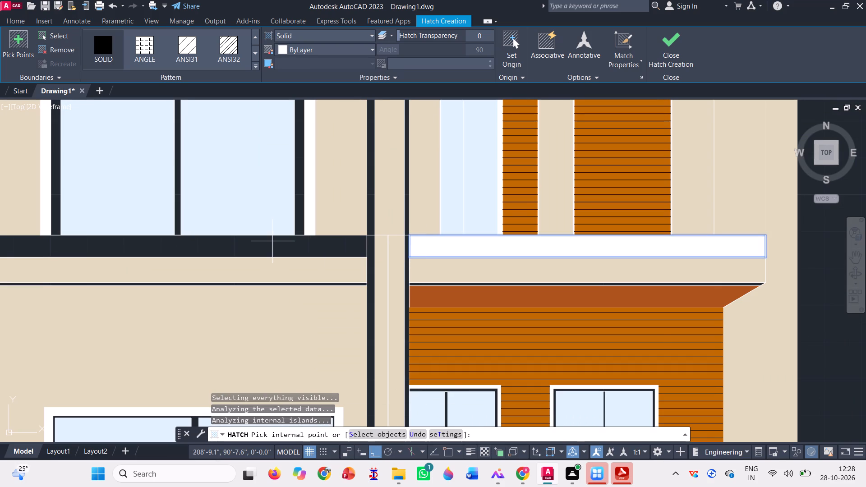
pyautogui.click(272, 241)
pyautogui.scroll(-4, 270, 240)
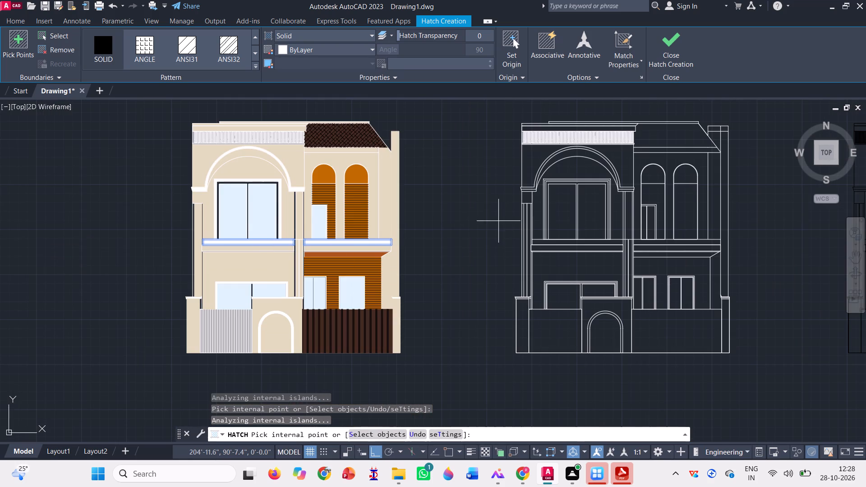
# Fill the dark vertical strips along both edges of the beige elevation's left pillar, above and below the slab, with the ByLayer solid hatch.
pyautogui.scroll(3, 166, 256)
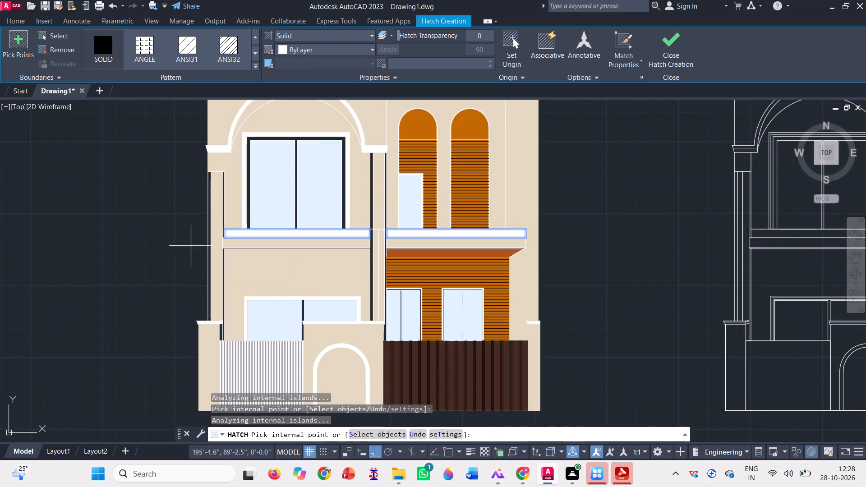
pyautogui.scroll(4, 204, 237)
pyautogui.click(224, 242)
pyautogui.scroll(-1, 231, 240)
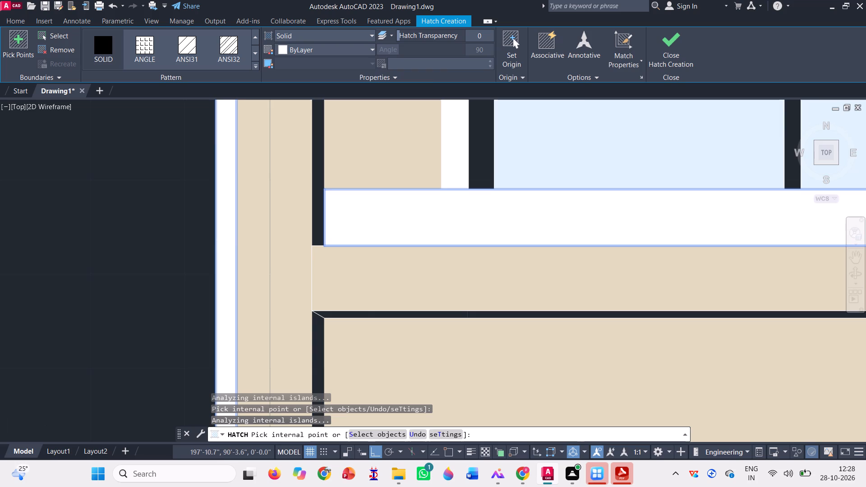
pyautogui.click(286, 172)
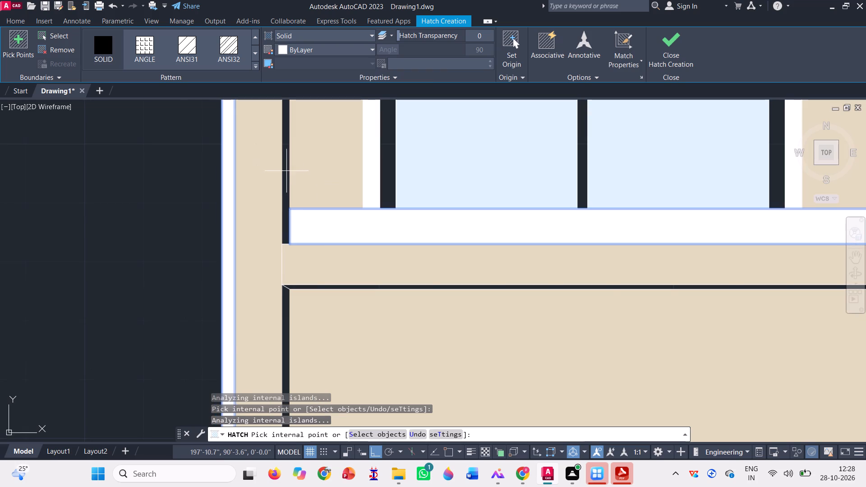
pyautogui.scroll(-4, 252, 184)
pyautogui.scroll(2, 255, 253)
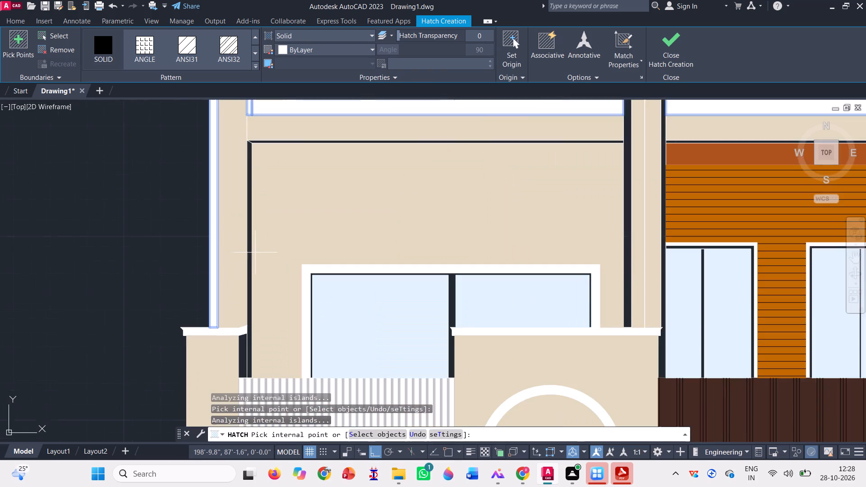
pyautogui.scroll(1, 255, 253)
pyautogui.click(247, 243)
pyautogui.scroll(-3, 233, 248)
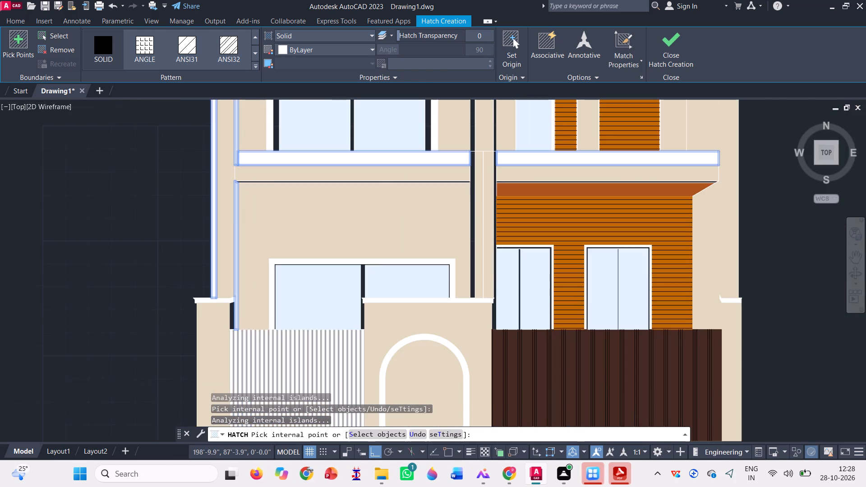
# Fill the dark strips on both sides of the central pillar, on the lower and upper floors, with the ByLayer solid hatch and finish it.
pyautogui.scroll(-1, 157, 242)
pyautogui.scroll(4, 367, 211)
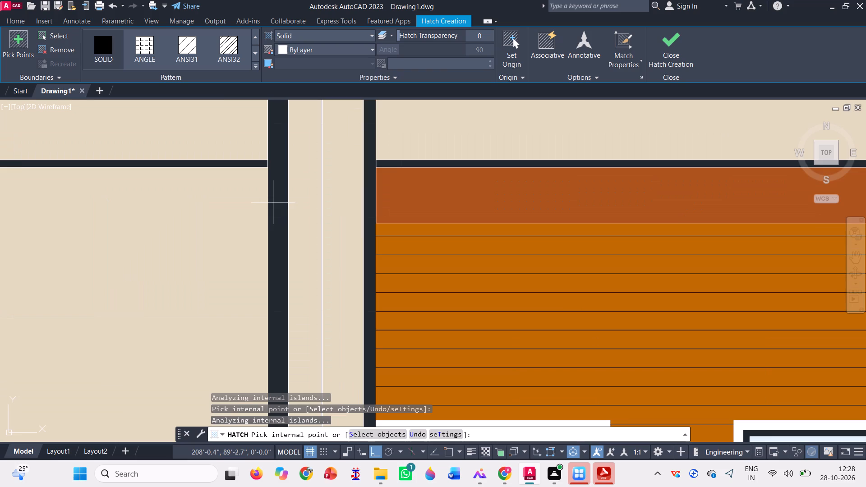
pyautogui.click(281, 207)
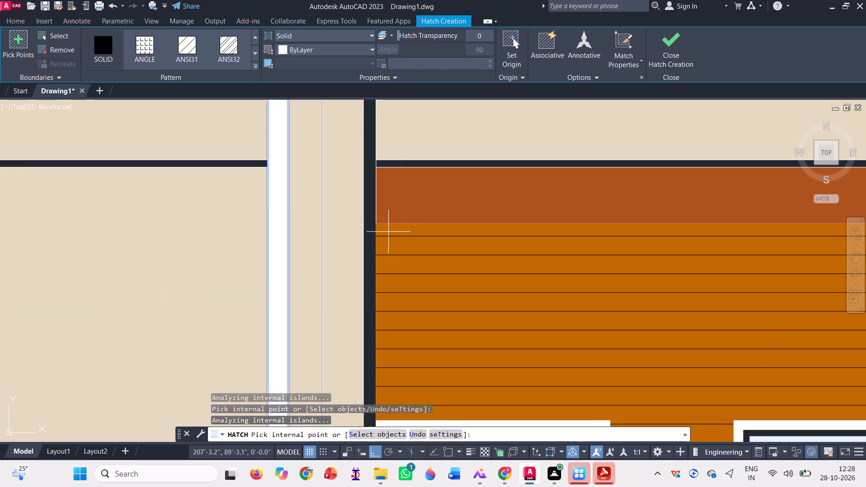
pyautogui.click(372, 222)
pyautogui.scroll(-7, 309, 281)
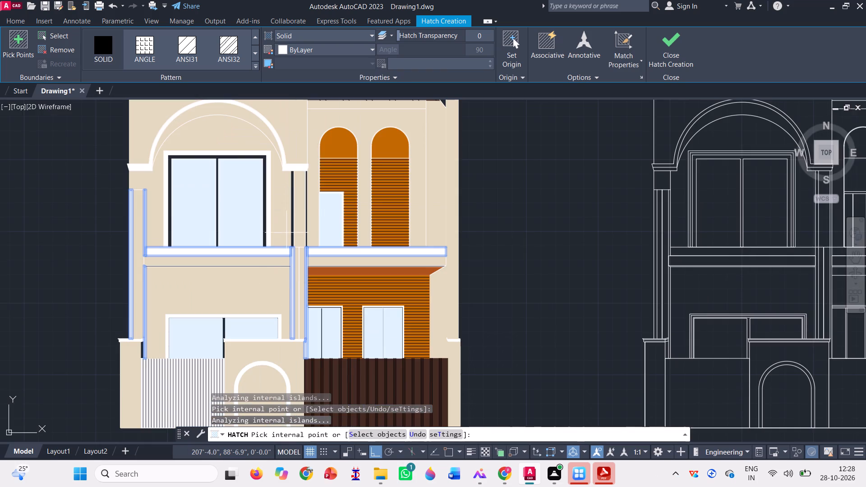
pyautogui.scroll(3, 309, 202)
pyautogui.click(293, 192)
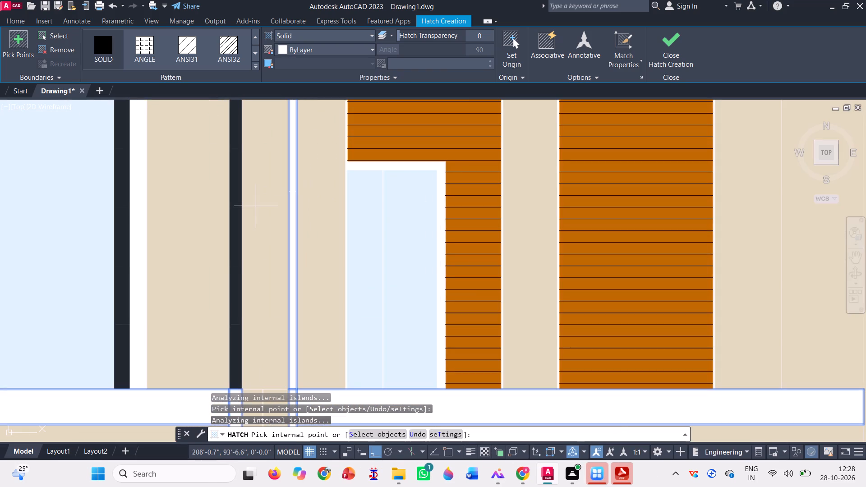
pyautogui.click(239, 210)
pyautogui.scroll(-6, 270, 215)
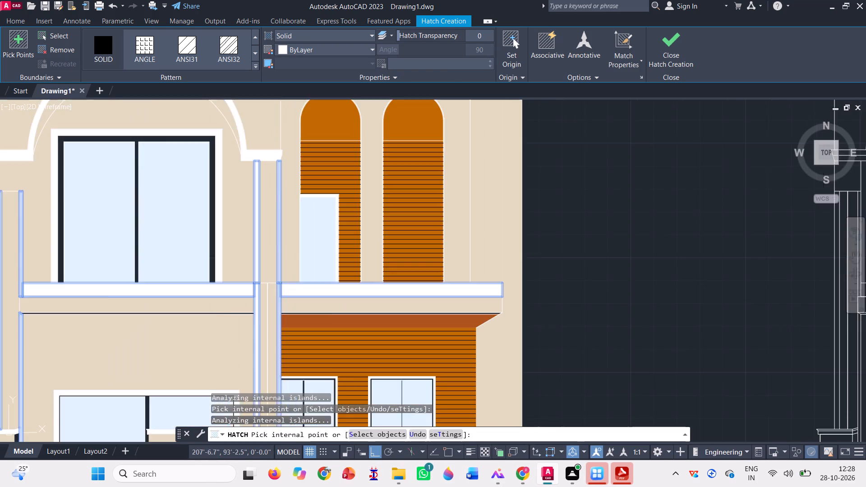
pyautogui.scroll(4, 248, 235)
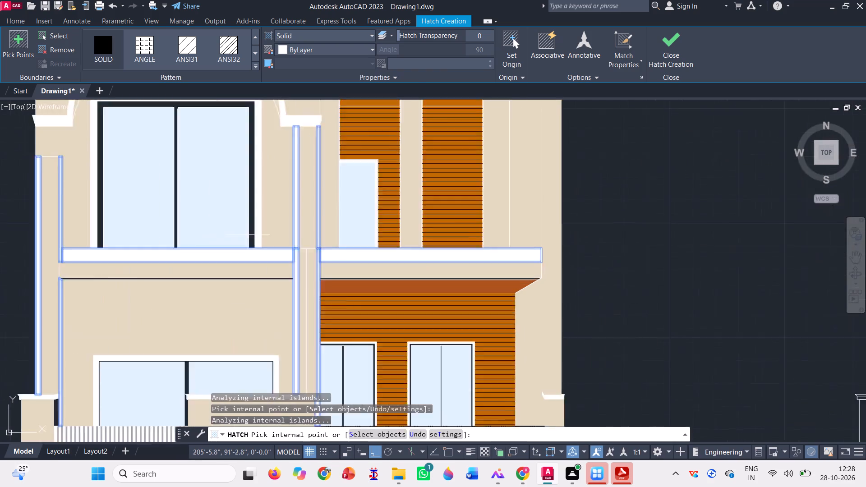
pyautogui.scroll(2, 248, 235)
pyautogui.scroll(-3, 248, 235)
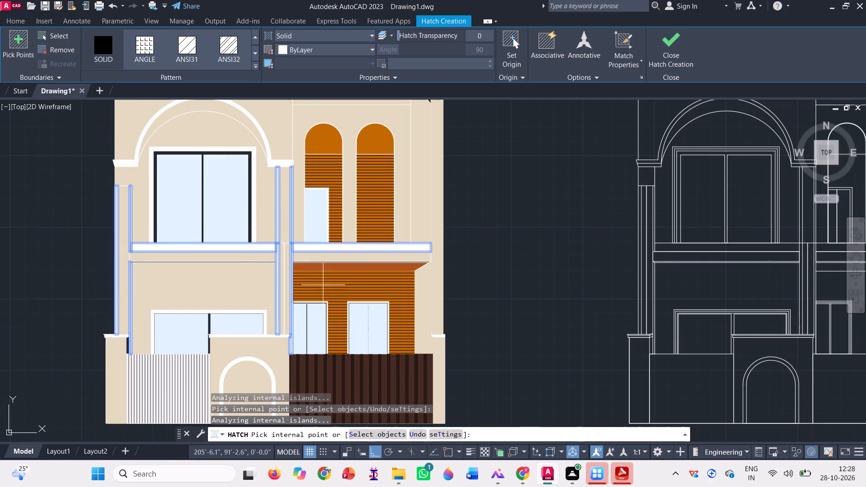
pyautogui.scroll(3, 333, 229)
pyautogui.scroll(-2, 319, 237)
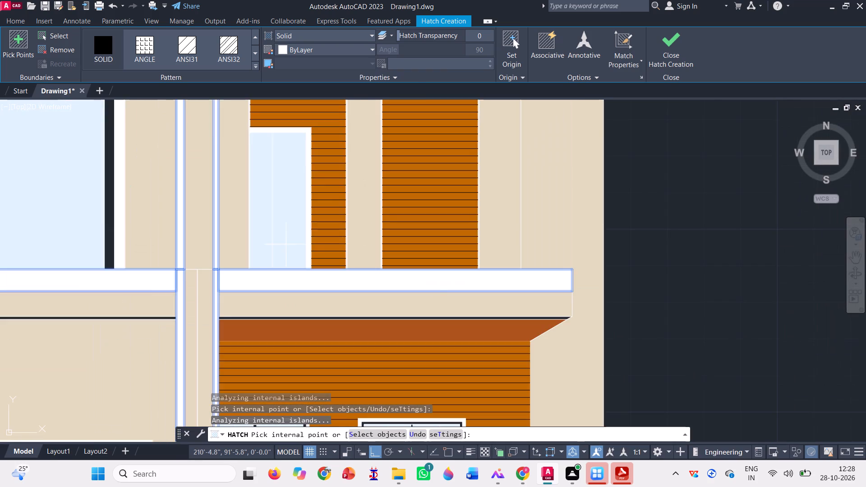
pyautogui.scroll(-2, 286, 244)
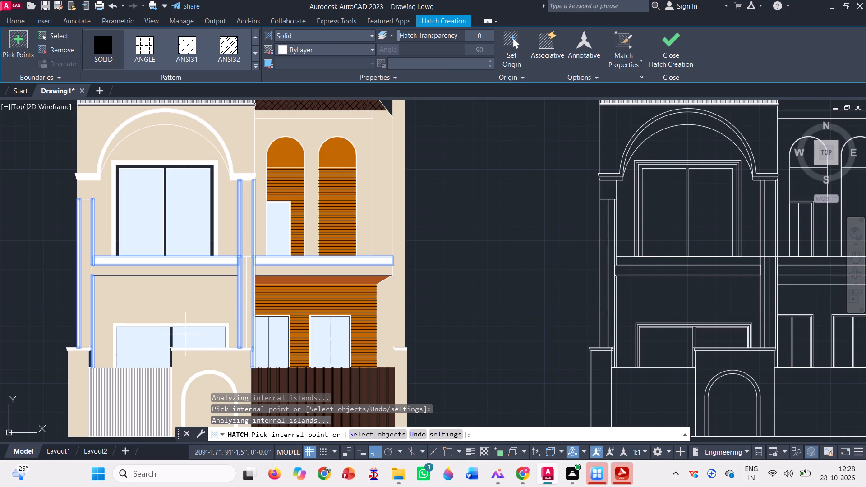
pyautogui.click(675, 58)
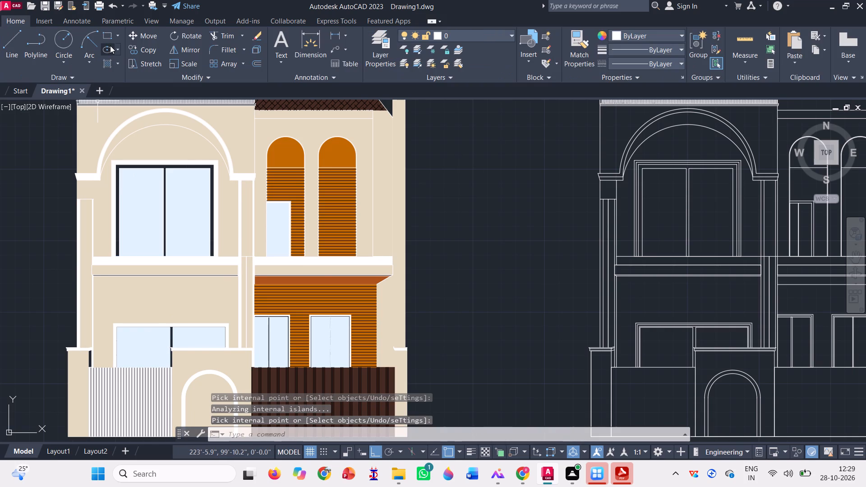
# Fill the small dark gap beside the left boundary pillar, above the white fence, with a solid hatch in colour 227,215,191 and end the command.
pyautogui.click(119, 66)
pyautogui.click(120, 106)
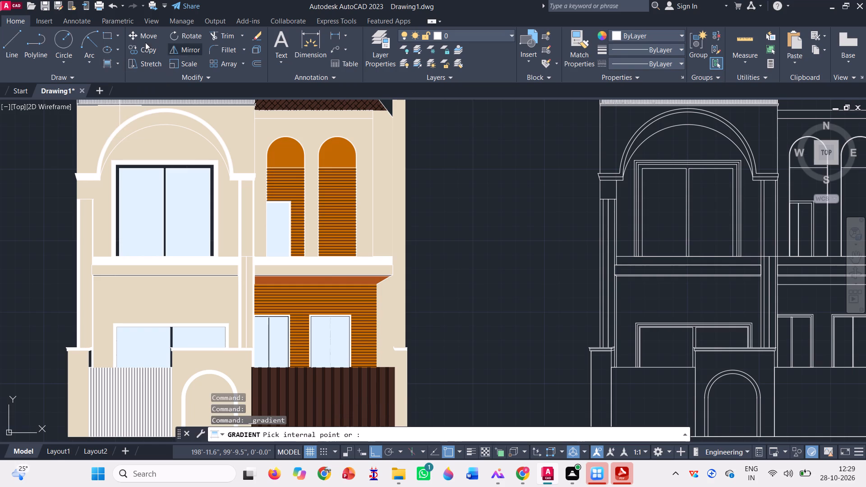
pyautogui.scroll(16, 110, 48)
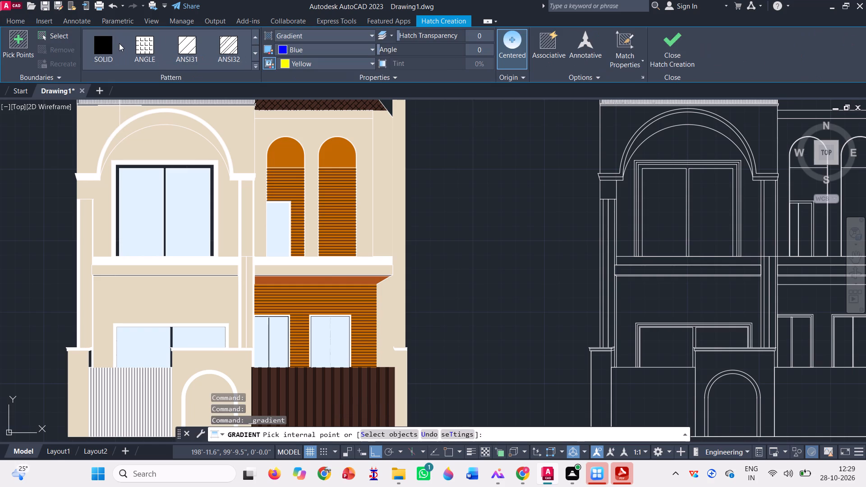
pyautogui.click(112, 44)
pyautogui.click(339, 49)
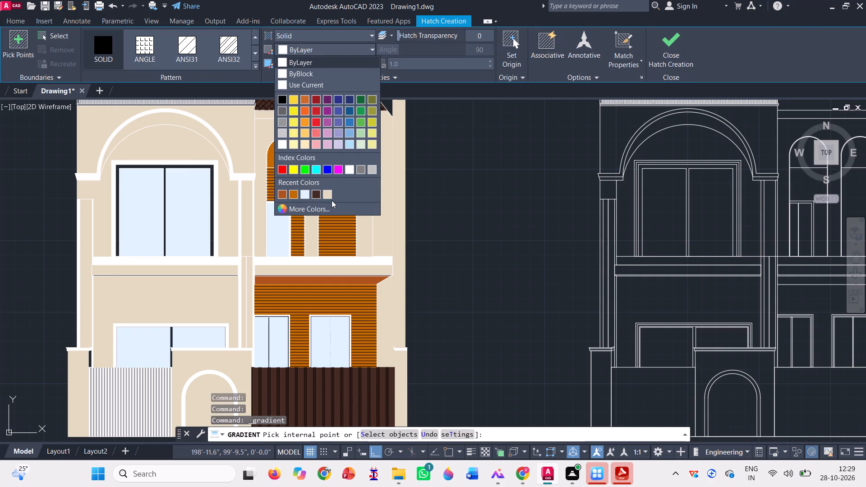
pyautogui.click(328, 198)
pyautogui.scroll(5, 115, 362)
pyautogui.scroll(3, 49, 351)
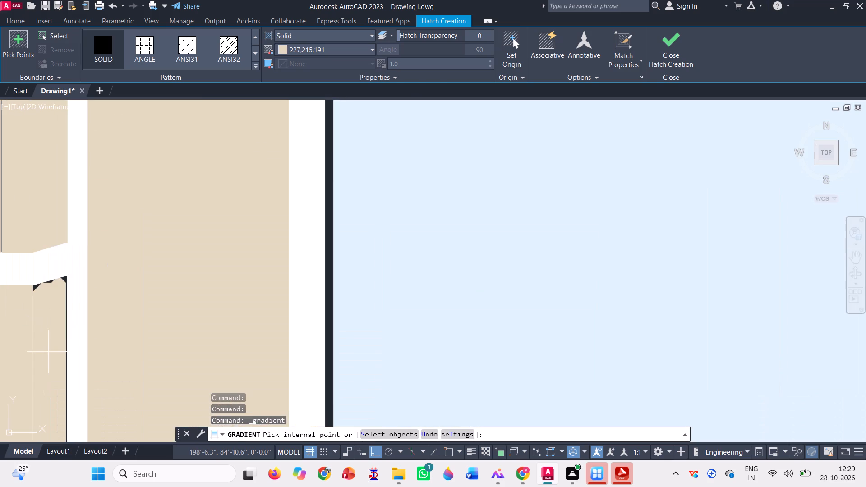
pyautogui.click(48, 353)
pyautogui.scroll(-4, 153, 316)
pyautogui.scroll(-7, 180, 285)
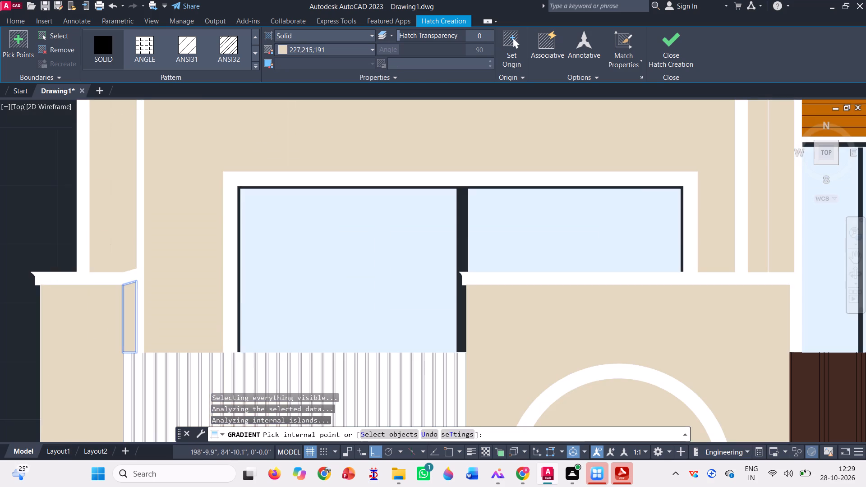
pyautogui.scroll(-4, 192, 298)
pyautogui.scroll(-2, 237, 302)
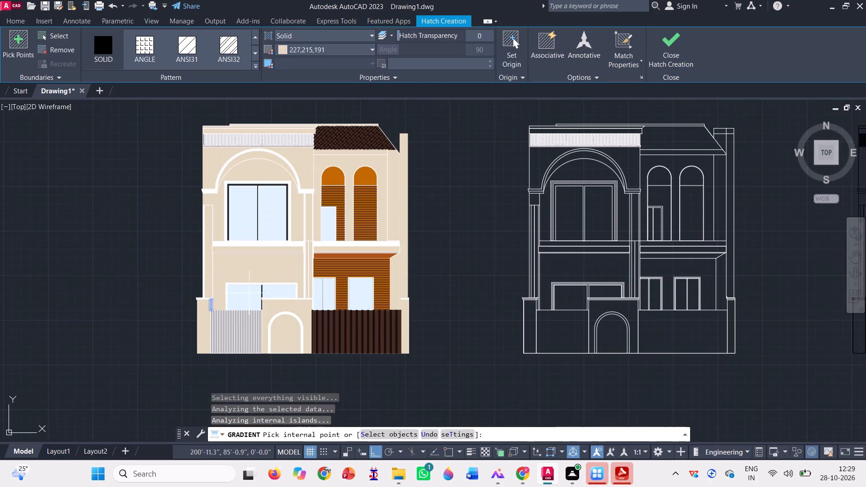
pyautogui.press('Escape')
pyautogui.scroll(-2, 147, 265)
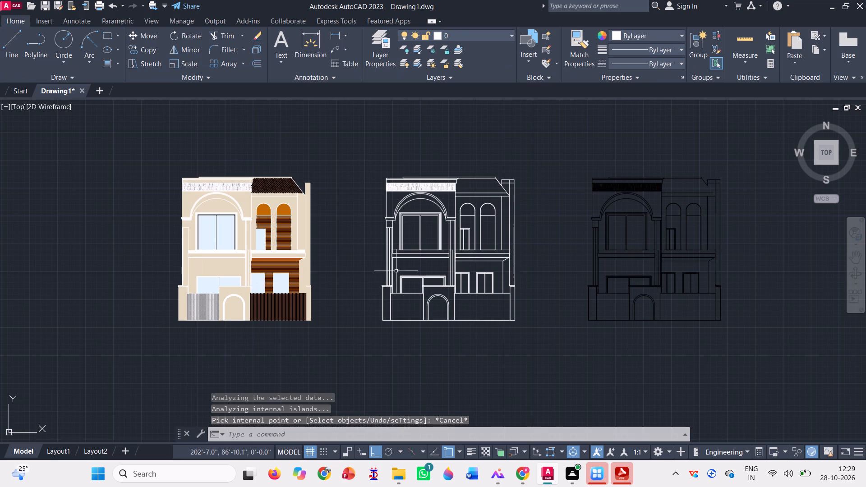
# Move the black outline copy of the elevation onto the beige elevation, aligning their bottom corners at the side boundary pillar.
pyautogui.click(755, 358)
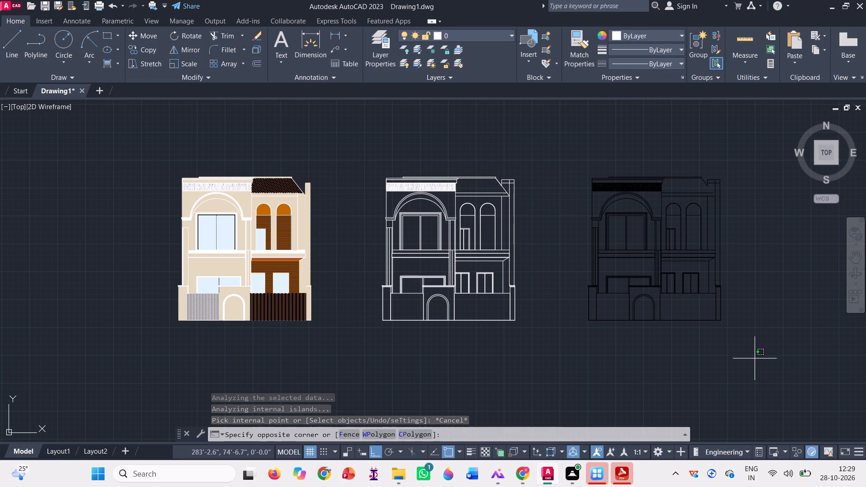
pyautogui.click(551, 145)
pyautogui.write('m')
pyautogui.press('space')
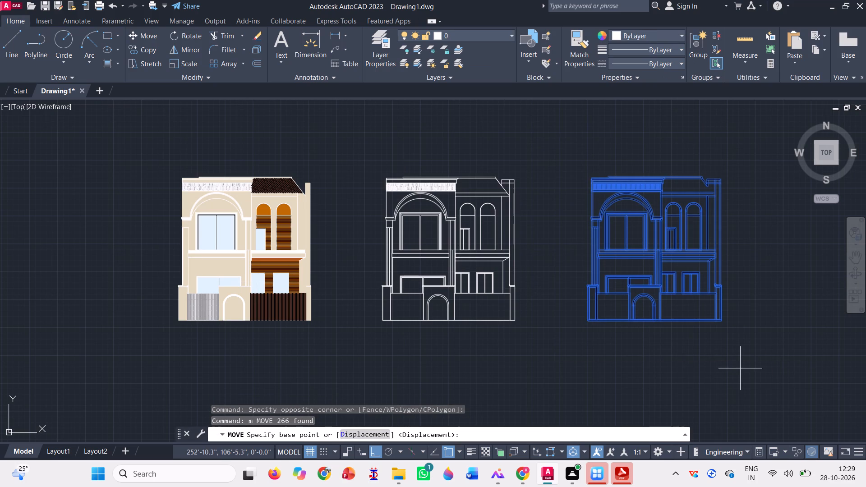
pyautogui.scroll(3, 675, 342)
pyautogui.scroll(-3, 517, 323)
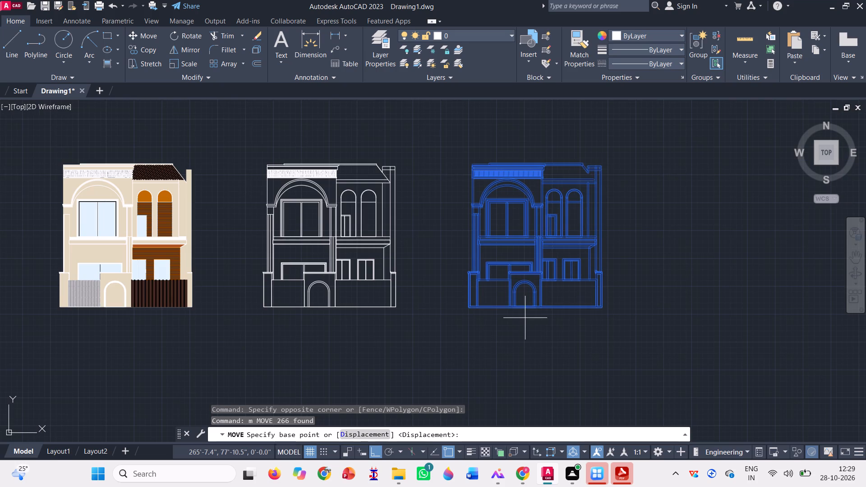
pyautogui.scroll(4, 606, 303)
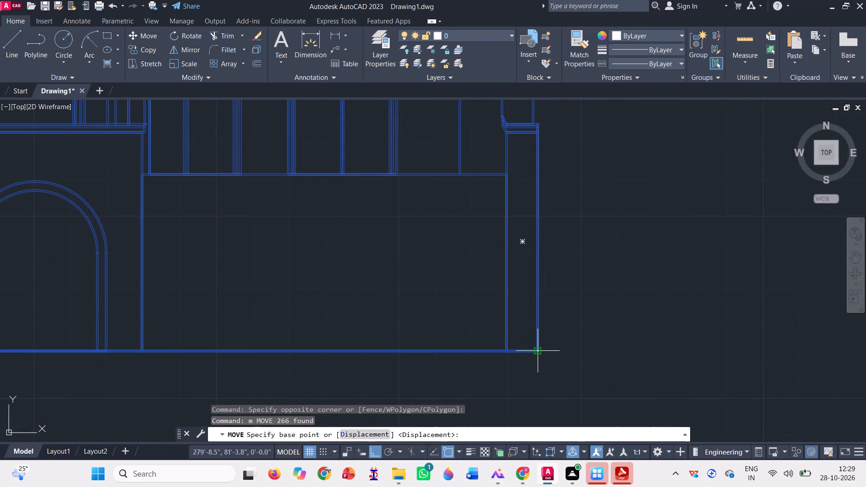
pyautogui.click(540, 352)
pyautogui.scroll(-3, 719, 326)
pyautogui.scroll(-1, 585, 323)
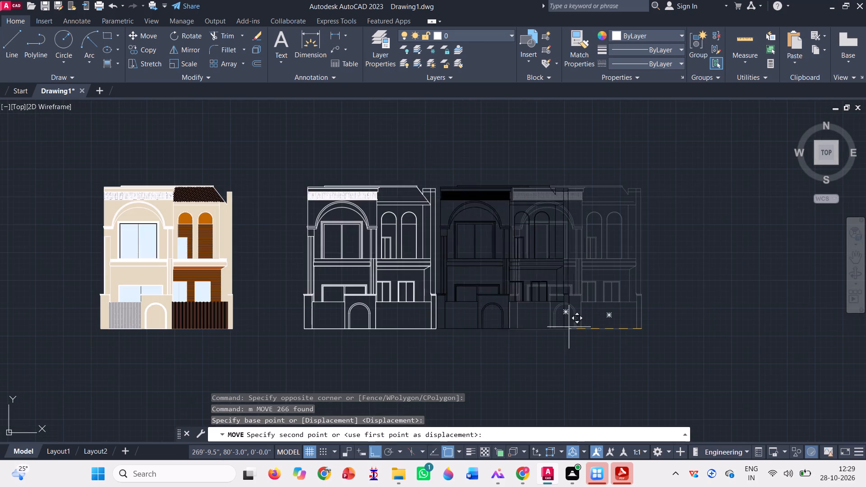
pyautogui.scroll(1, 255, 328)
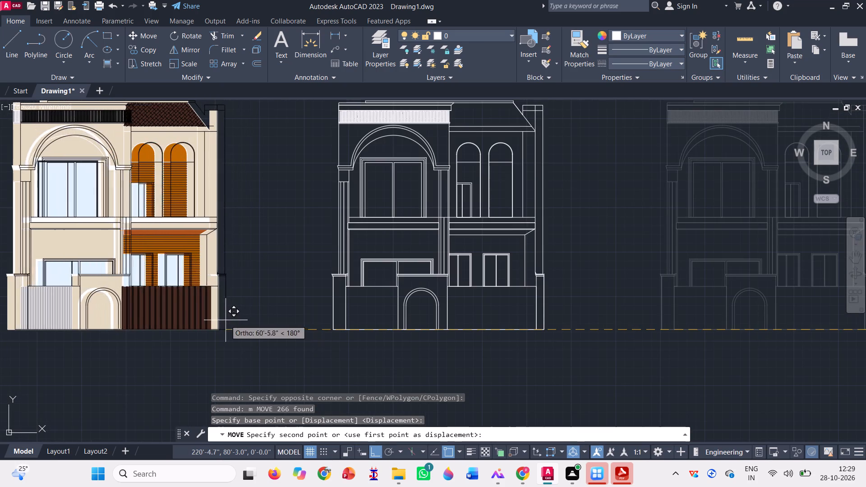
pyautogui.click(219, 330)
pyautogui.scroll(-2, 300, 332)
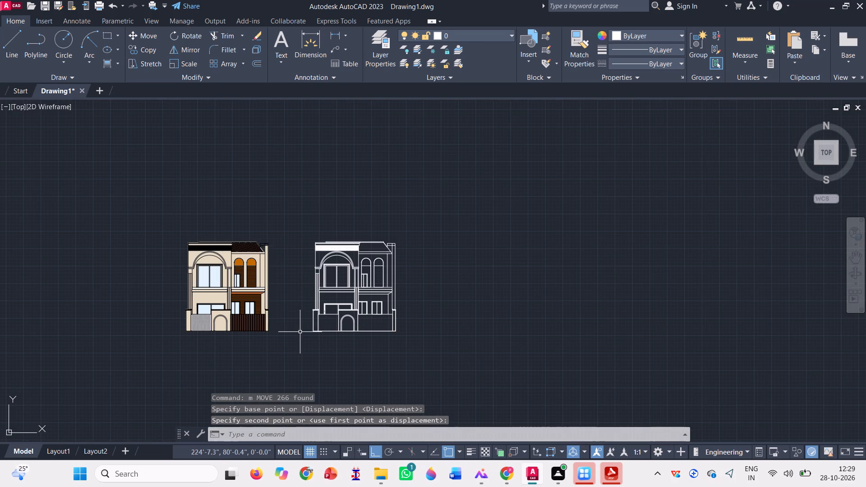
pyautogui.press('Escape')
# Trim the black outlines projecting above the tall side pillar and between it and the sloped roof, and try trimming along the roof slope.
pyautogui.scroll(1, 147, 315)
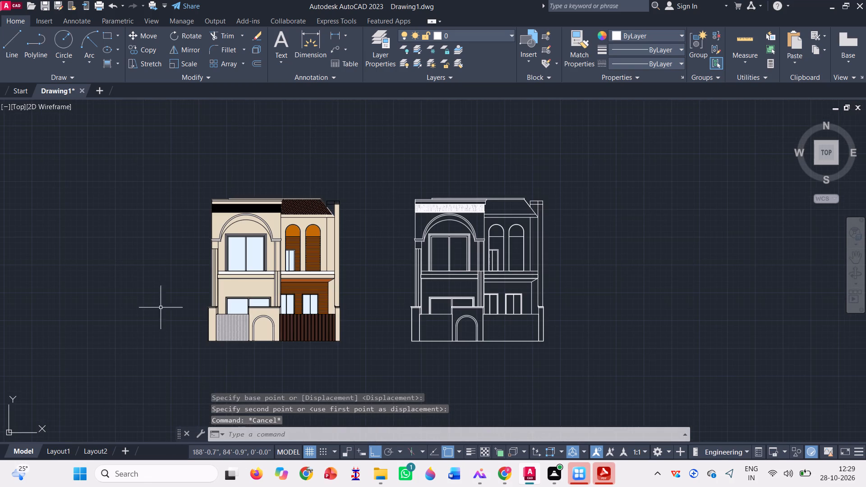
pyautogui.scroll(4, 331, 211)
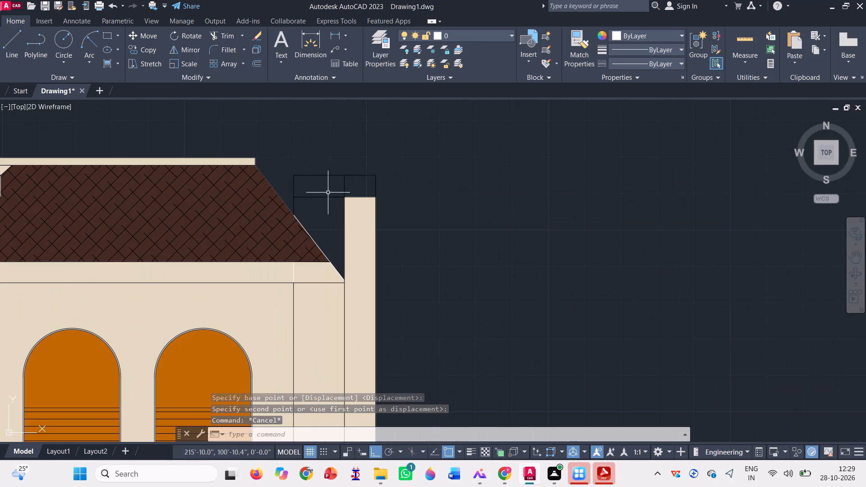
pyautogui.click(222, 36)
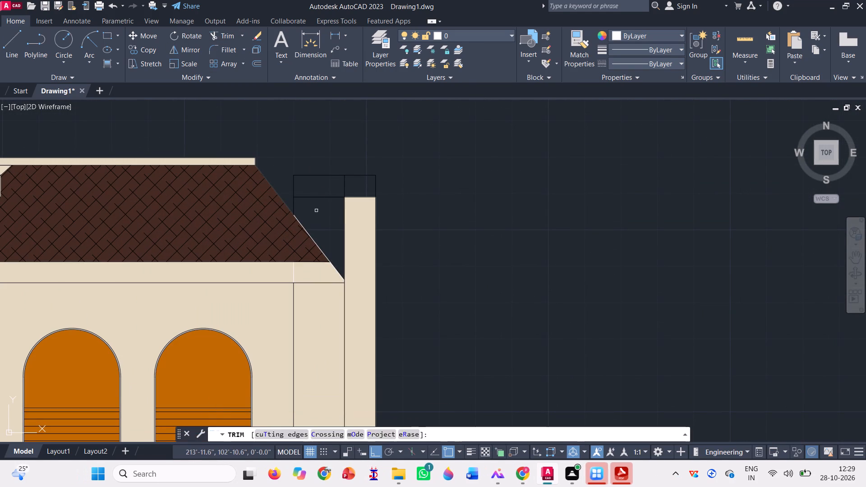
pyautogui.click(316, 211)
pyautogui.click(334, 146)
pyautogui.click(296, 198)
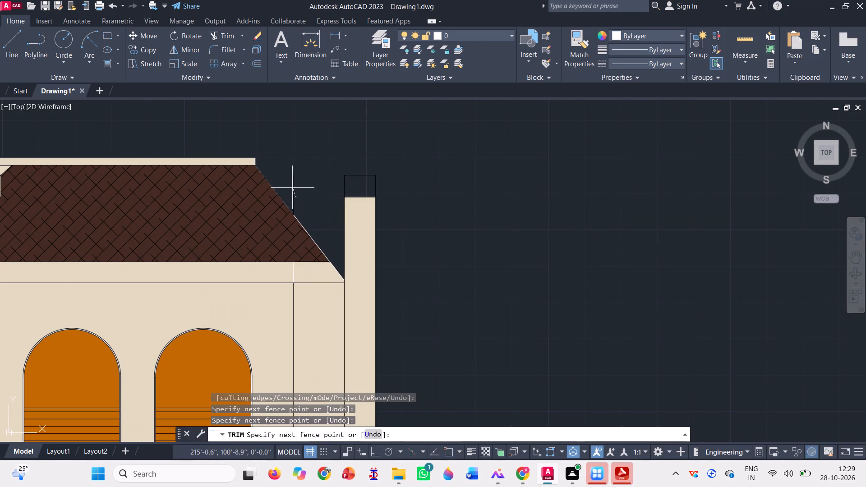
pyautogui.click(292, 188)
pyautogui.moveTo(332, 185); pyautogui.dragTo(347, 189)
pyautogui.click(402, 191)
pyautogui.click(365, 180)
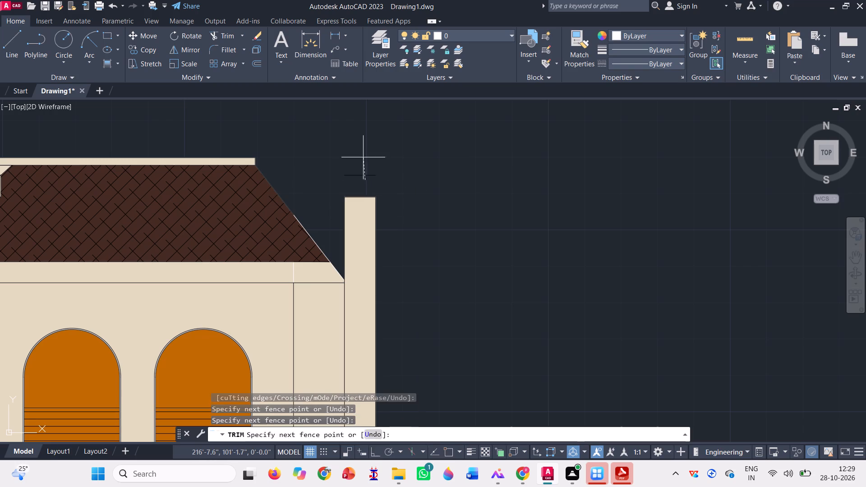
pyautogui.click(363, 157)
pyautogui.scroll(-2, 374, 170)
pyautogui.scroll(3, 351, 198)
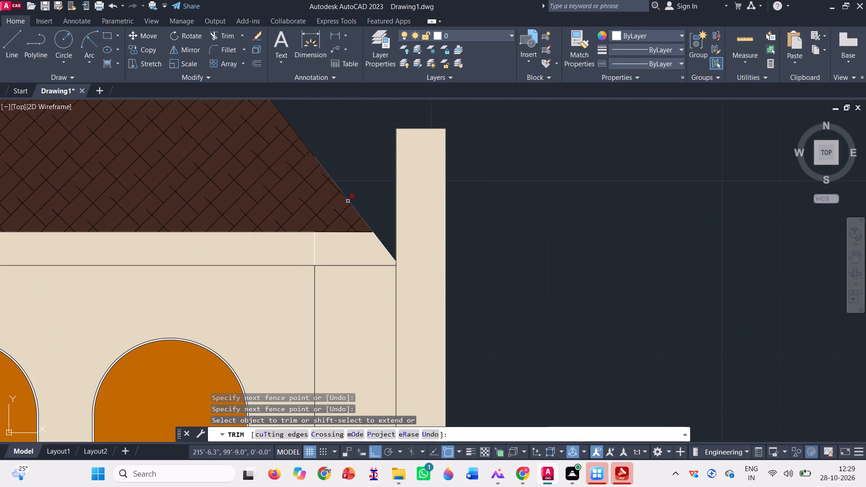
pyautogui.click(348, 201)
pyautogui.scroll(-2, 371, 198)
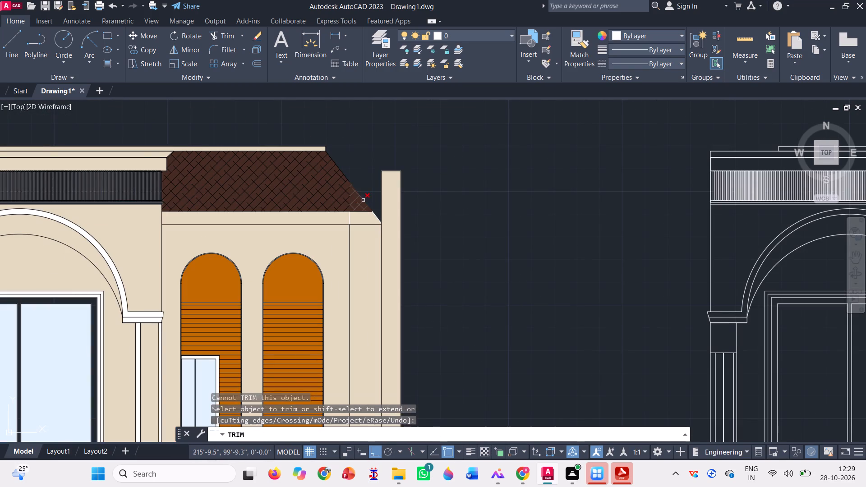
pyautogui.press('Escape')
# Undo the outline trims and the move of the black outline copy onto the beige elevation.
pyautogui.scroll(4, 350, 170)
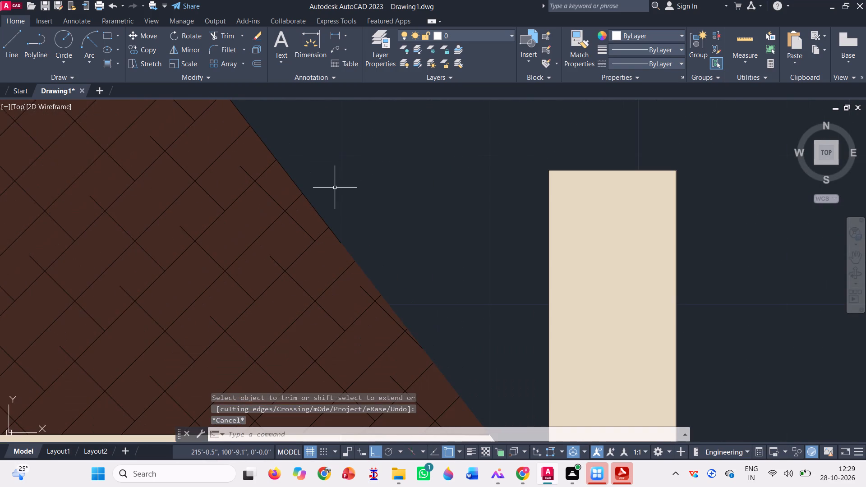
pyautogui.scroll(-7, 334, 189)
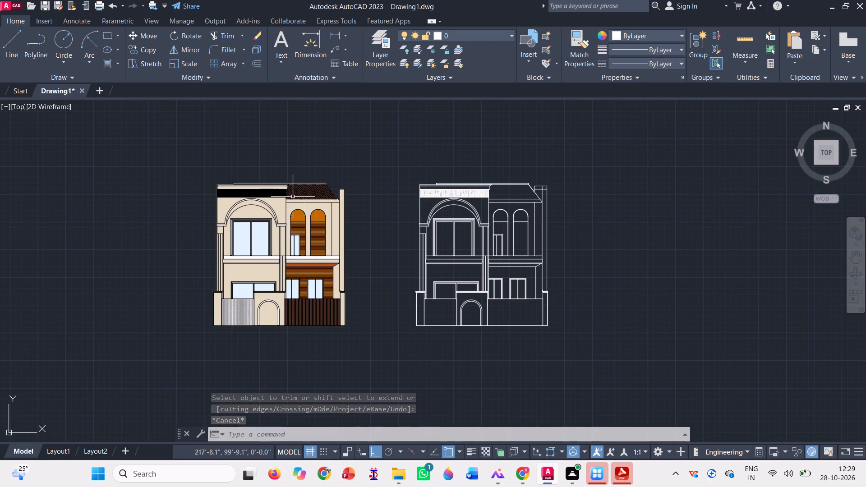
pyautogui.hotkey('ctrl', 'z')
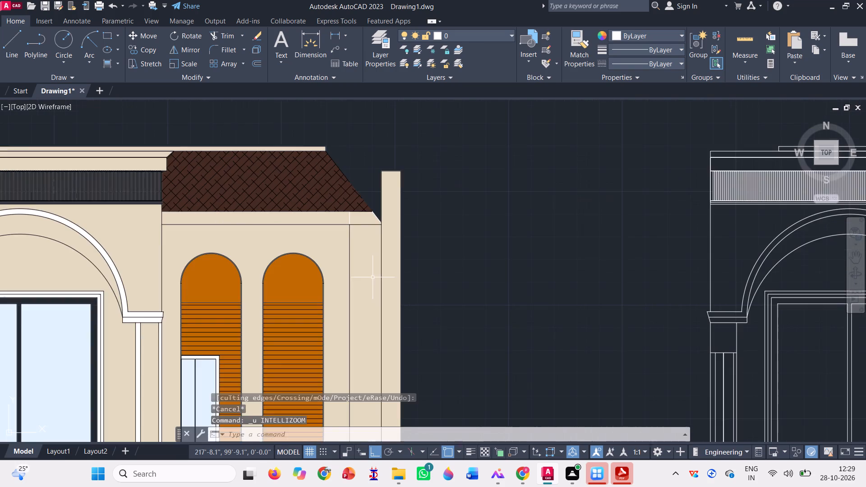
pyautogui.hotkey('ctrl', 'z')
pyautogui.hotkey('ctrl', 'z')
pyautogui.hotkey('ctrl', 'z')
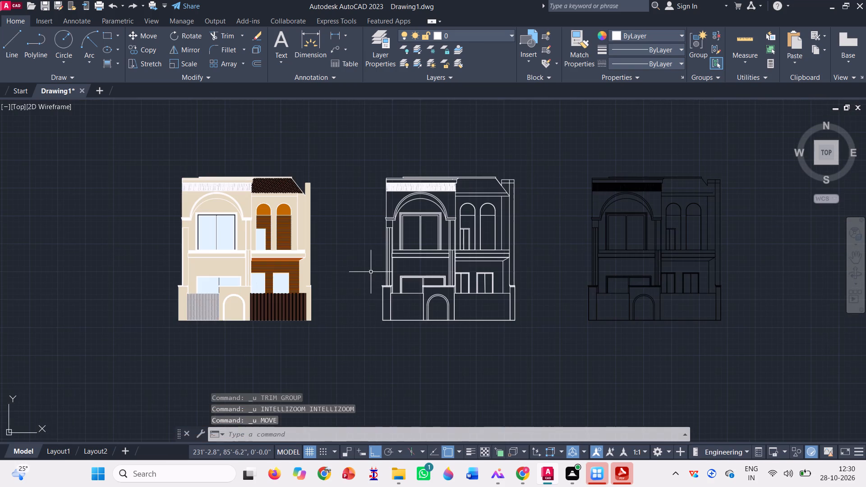
# Select the beige wall fill, the white arch trim fill and the light-blue window glass fill of the coloured elevation.
pyautogui.scroll(2, 230, 228)
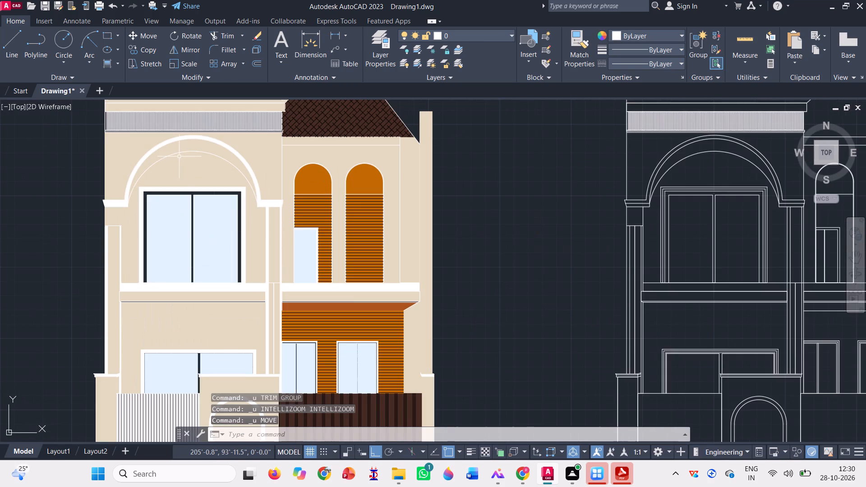
pyautogui.click(186, 170)
pyautogui.scroll(4, 120, 180)
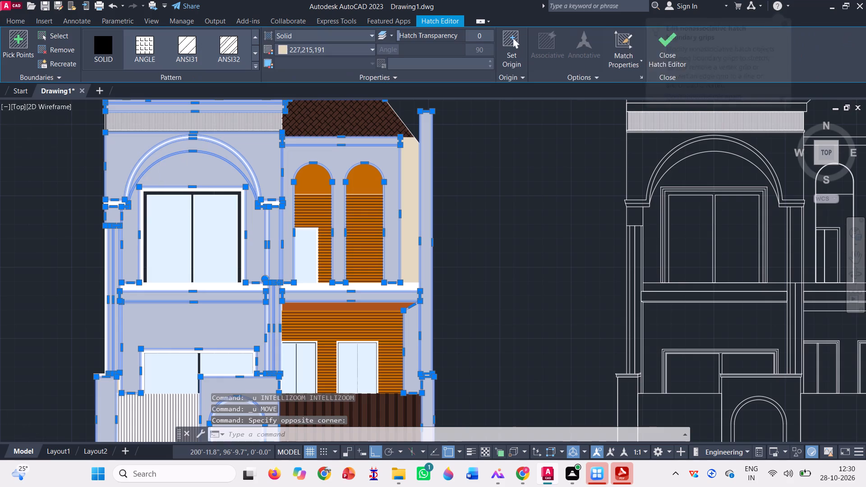
pyautogui.scroll(3, 123, 208)
pyautogui.click(131, 347)
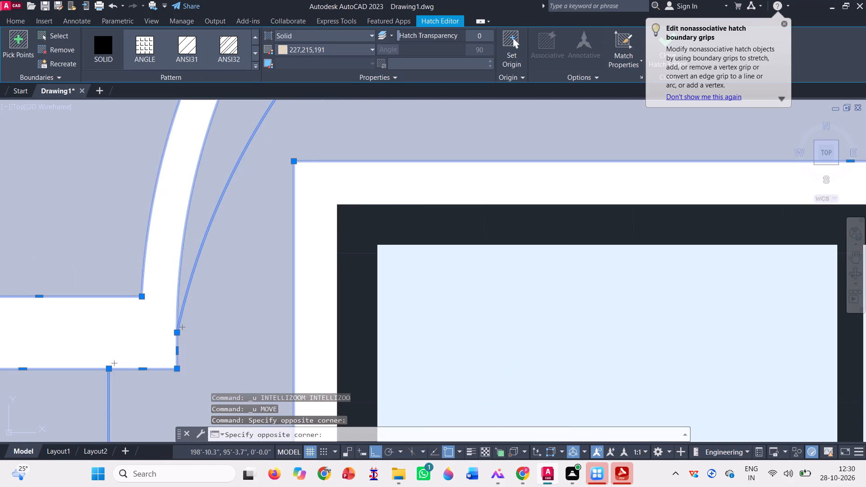
pyautogui.scroll(-3, 148, 341)
pyautogui.scroll(-2, 152, 297)
pyautogui.click(204, 331)
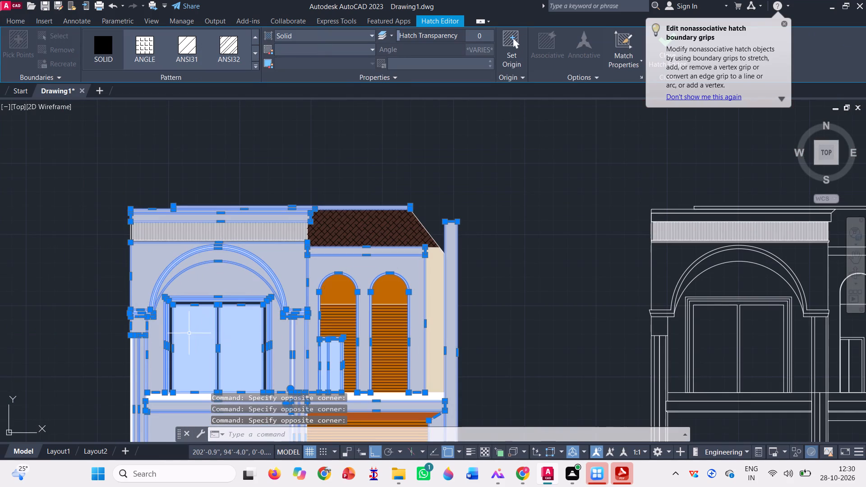
# Add the brown roof fill, the orange arch fill and the horizontal line hatch of the wood cladding to the selection.
pyautogui.scroll(4, 295, 229)
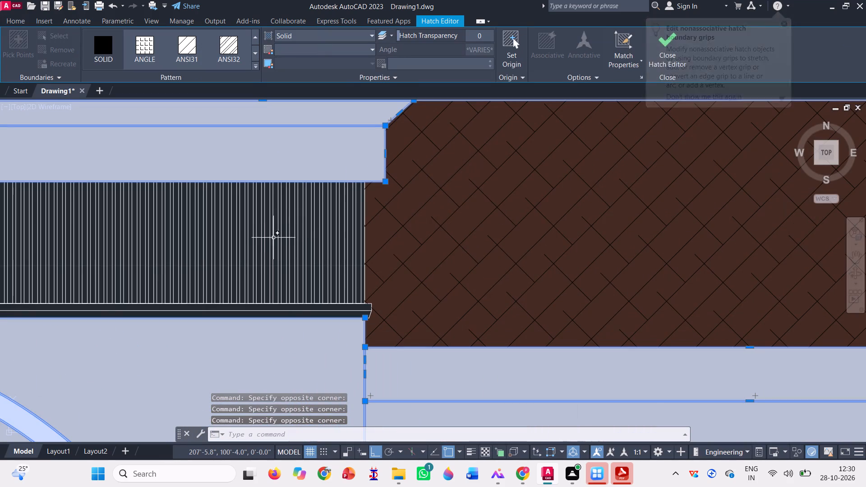
pyautogui.click(489, 270)
pyautogui.scroll(-3, 375, 273)
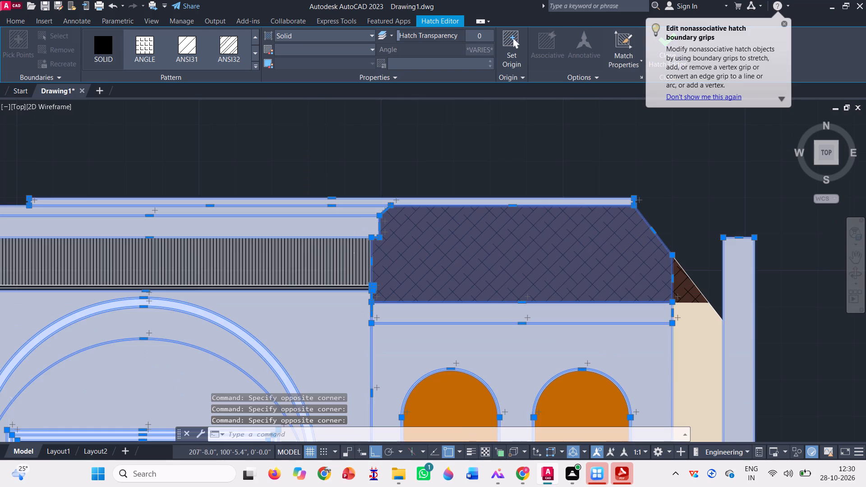
pyautogui.scroll(-1, 352, 251)
pyautogui.click(387, 318)
pyautogui.scroll(1, 391, 358)
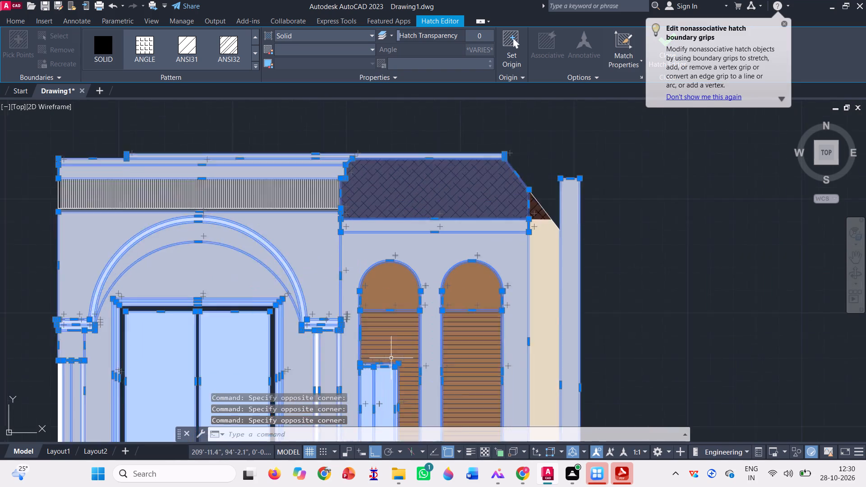
pyautogui.scroll(1, 391, 358)
pyautogui.click(375, 328)
pyautogui.scroll(4, 369, 314)
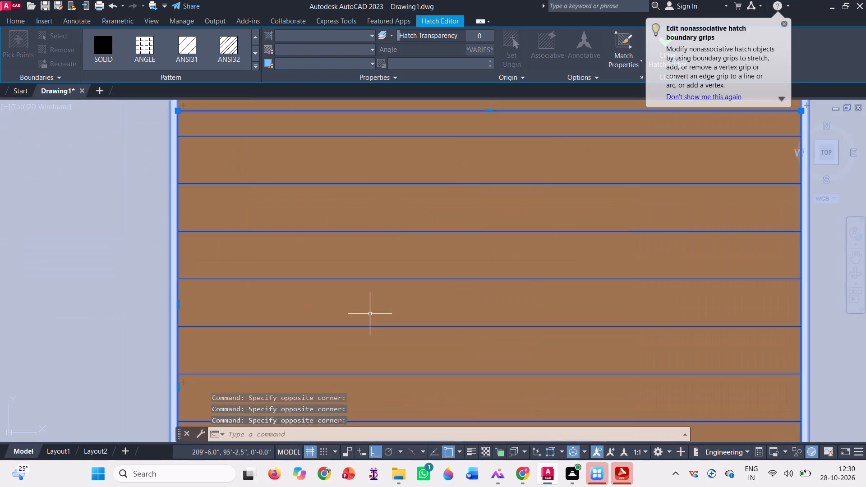
pyautogui.scroll(-4, 305, 272)
pyautogui.scroll(-3, 366, 233)
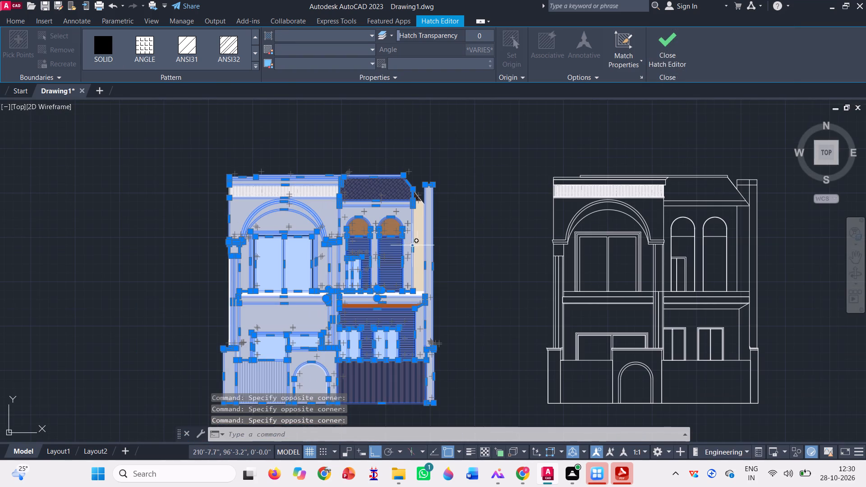
# Add the beige side wall strip, white slab band, orange-brown soffit band and small beige gap beside the left boundary pillar to the selection.
pyautogui.click(423, 253)
pyautogui.scroll(3, 380, 312)
pyautogui.scroll(1, 346, 243)
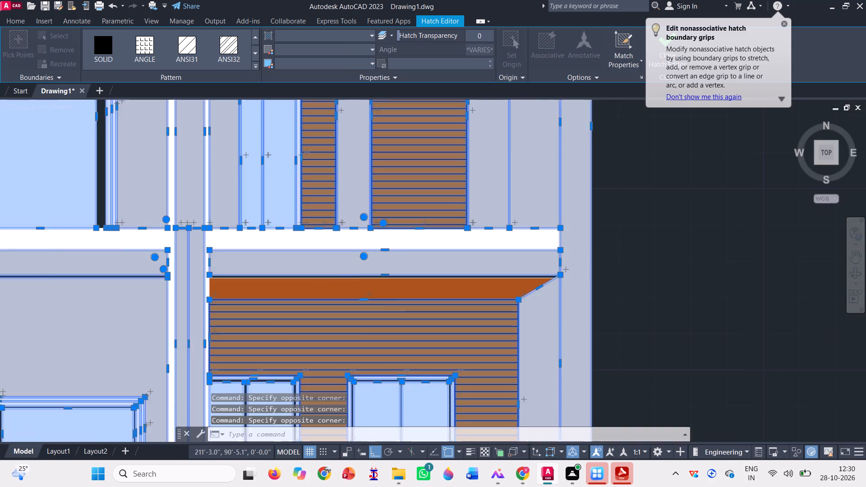
pyautogui.scroll(2, 346, 243)
pyautogui.click(346, 243)
pyautogui.scroll(-3, 350, 270)
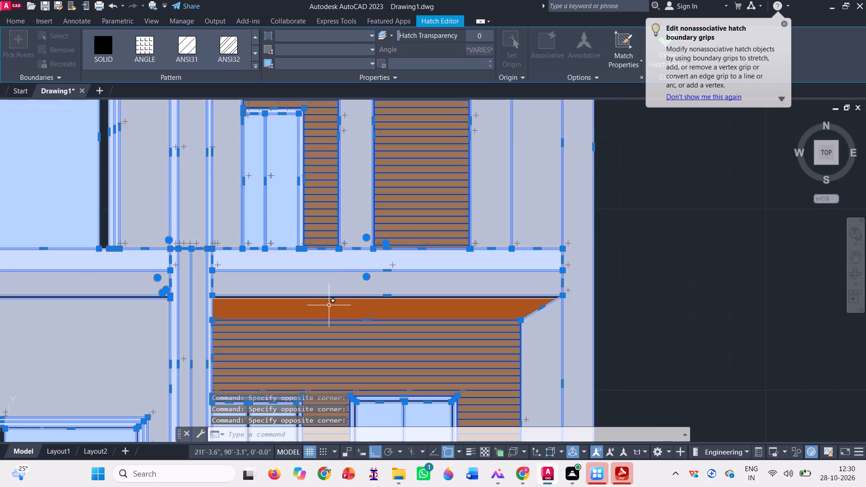
pyautogui.click(328, 308)
pyautogui.scroll(-3, 359, 285)
pyautogui.scroll(3, 276, 359)
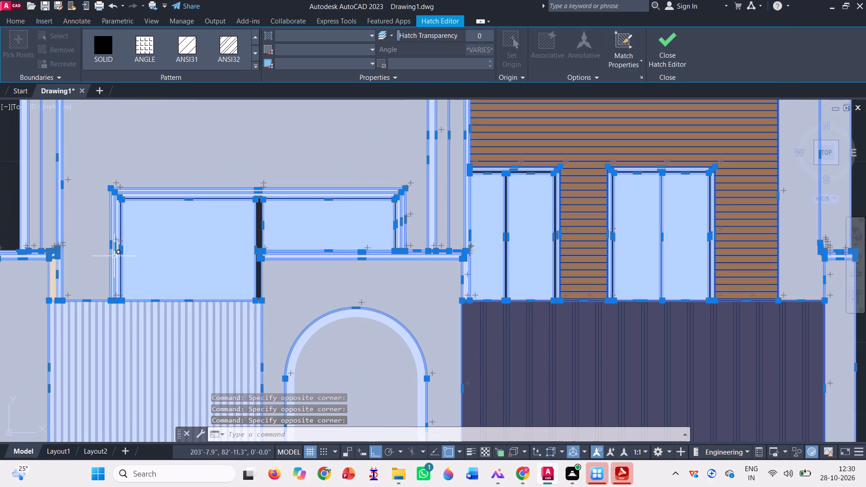
pyautogui.scroll(3, 47, 280)
pyautogui.click(62, 271)
pyautogui.scroll(-2, 111, 279)
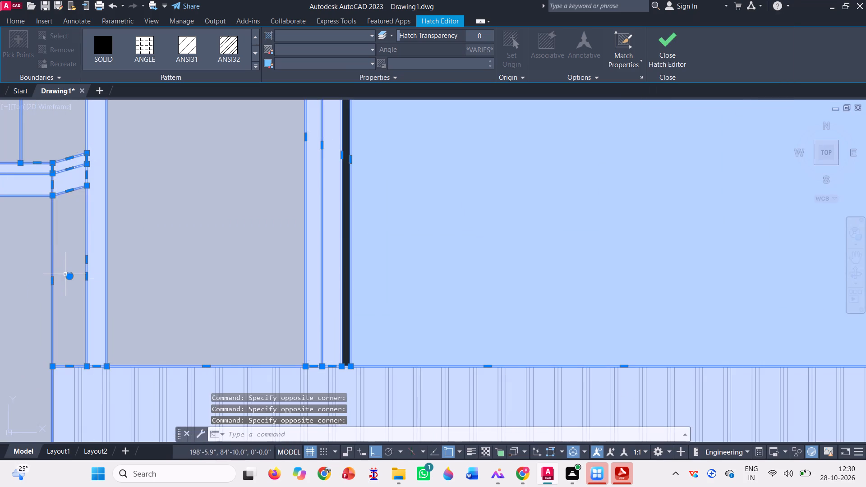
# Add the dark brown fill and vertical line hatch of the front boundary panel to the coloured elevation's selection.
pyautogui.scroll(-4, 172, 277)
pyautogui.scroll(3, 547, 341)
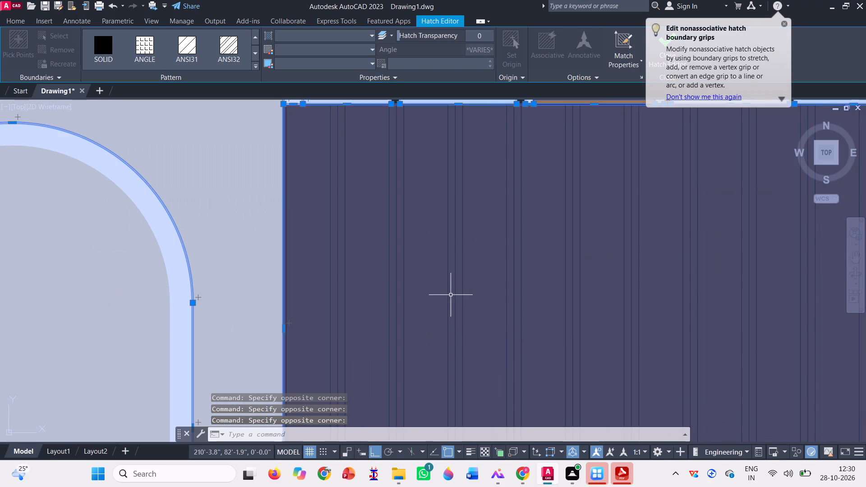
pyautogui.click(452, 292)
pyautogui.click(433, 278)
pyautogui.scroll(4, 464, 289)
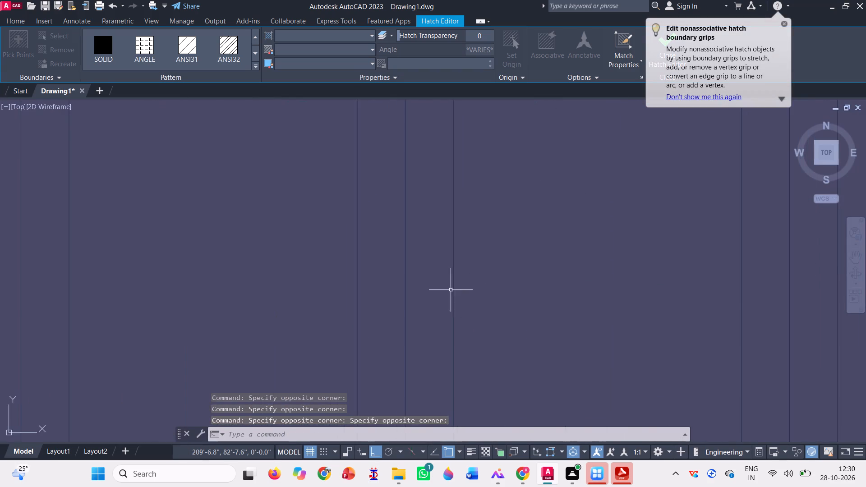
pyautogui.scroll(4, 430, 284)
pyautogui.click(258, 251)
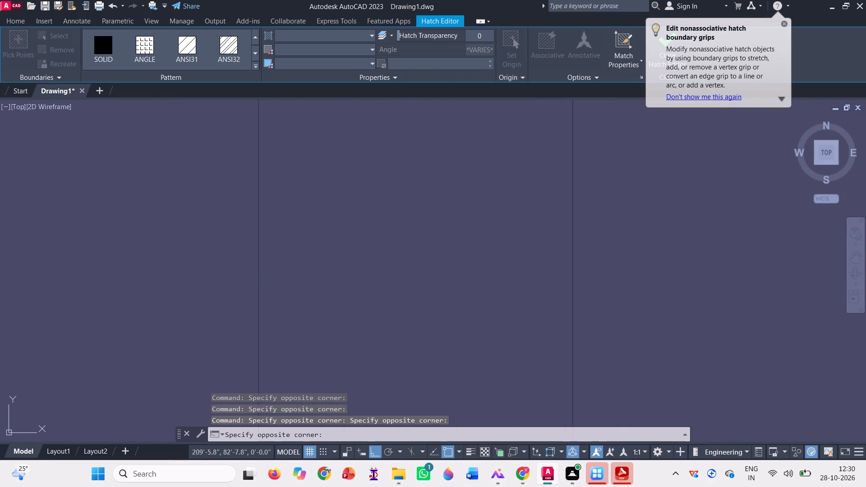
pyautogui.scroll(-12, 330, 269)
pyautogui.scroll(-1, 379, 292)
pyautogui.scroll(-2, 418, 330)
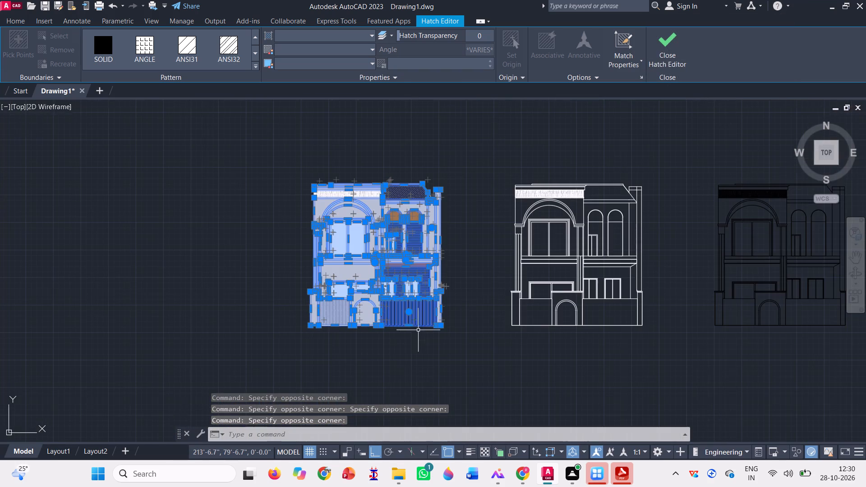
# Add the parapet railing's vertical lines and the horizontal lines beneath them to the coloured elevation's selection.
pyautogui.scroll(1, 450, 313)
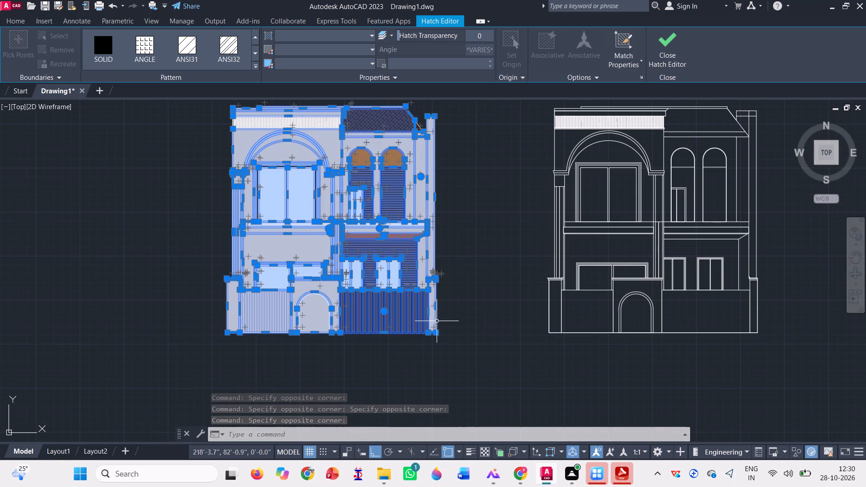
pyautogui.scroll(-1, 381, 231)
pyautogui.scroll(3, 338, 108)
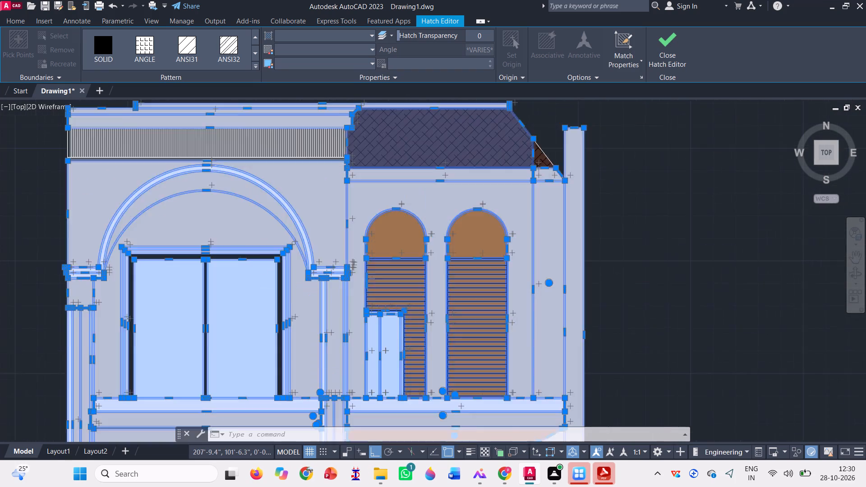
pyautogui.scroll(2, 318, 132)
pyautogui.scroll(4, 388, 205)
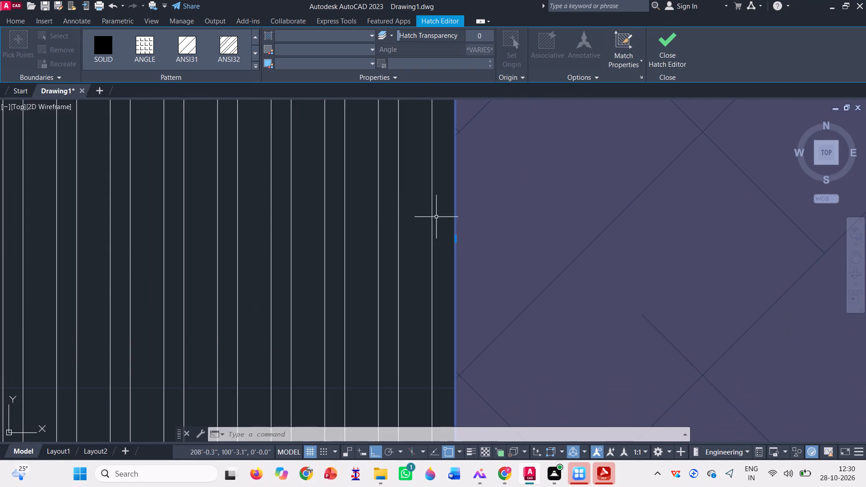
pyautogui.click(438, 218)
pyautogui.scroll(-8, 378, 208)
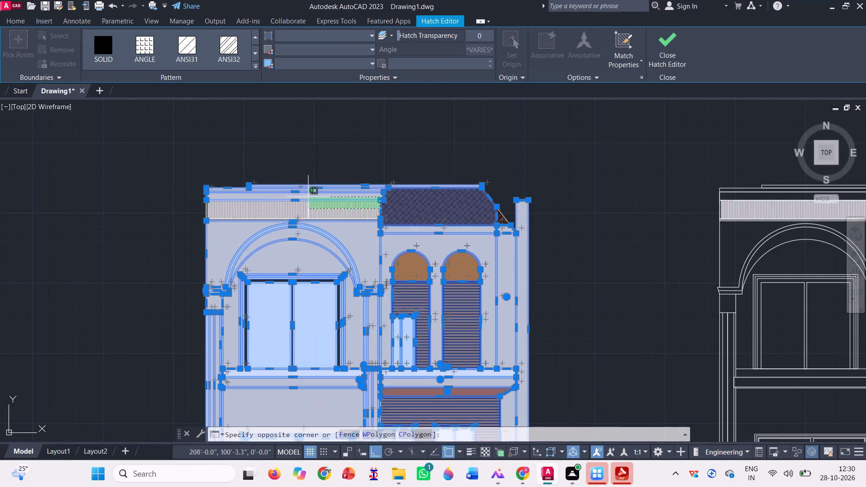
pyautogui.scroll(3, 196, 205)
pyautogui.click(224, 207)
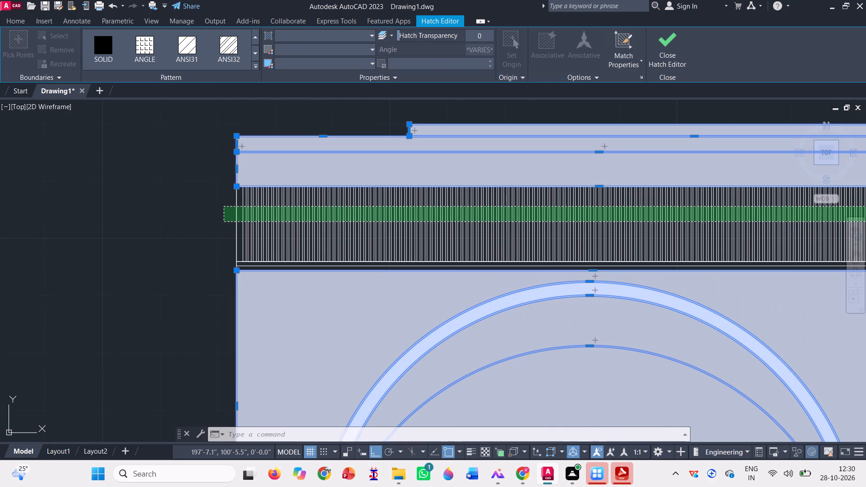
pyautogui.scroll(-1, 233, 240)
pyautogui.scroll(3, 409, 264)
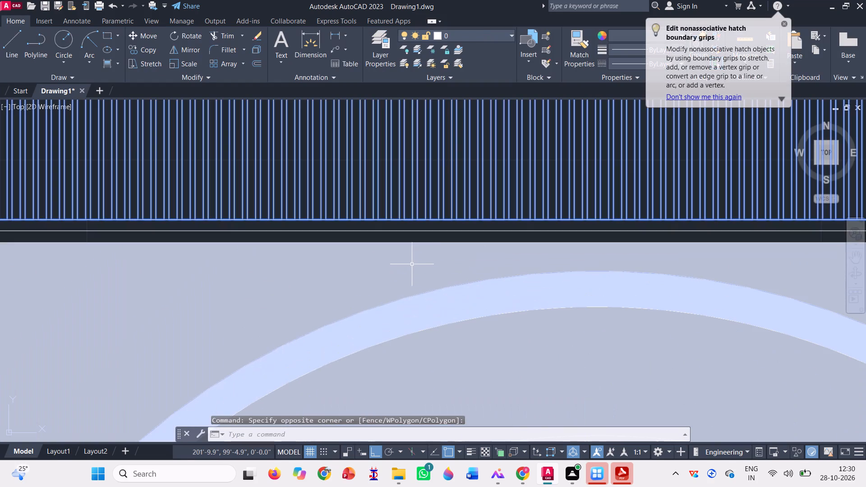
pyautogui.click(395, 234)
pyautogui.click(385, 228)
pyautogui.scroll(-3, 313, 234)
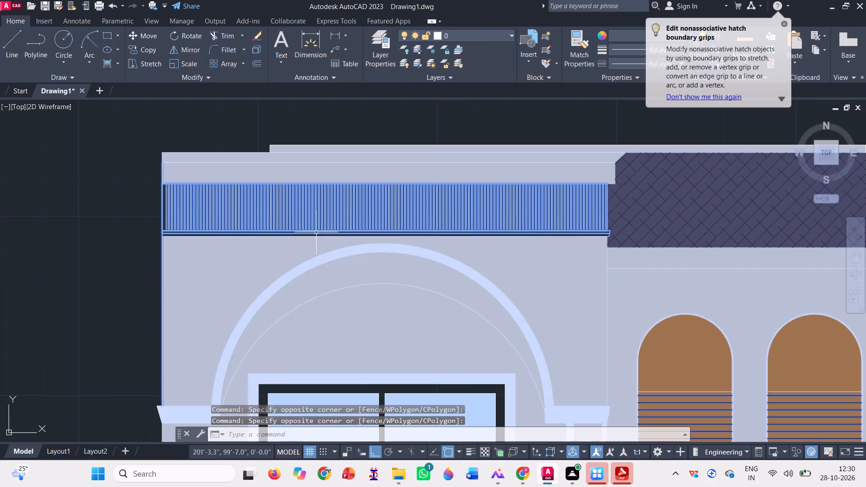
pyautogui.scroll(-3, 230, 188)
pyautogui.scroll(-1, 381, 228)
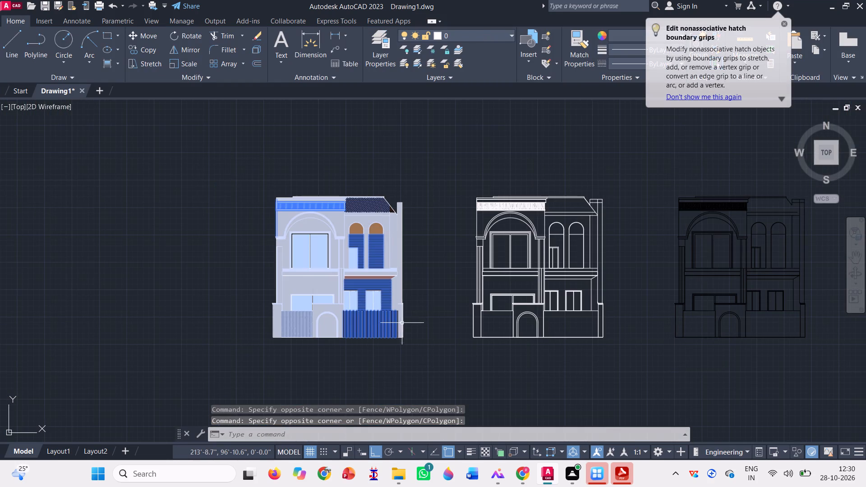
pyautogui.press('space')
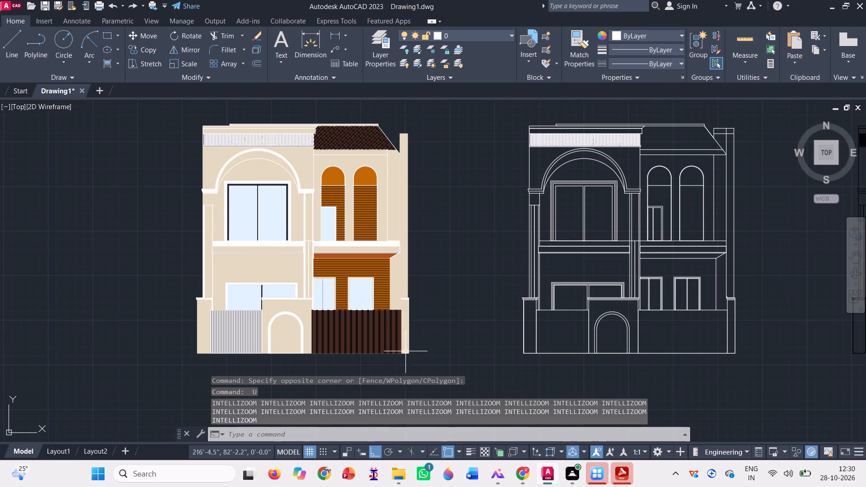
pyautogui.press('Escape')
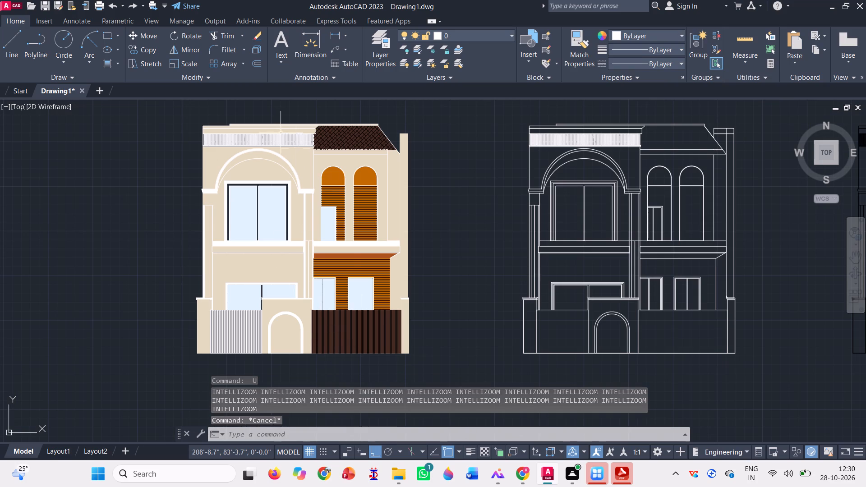
# Delete the white vertical outline below the railing's end and the white horizontal line under the brown roof on the coloured elevation.
pyautogui.scroll(3, 279, 131)
pyautogui.scroll(-2, 340, 202)
pyautogui.scroll(-2, 291, 189)
pyautogui.scroll(2, 324, 205)
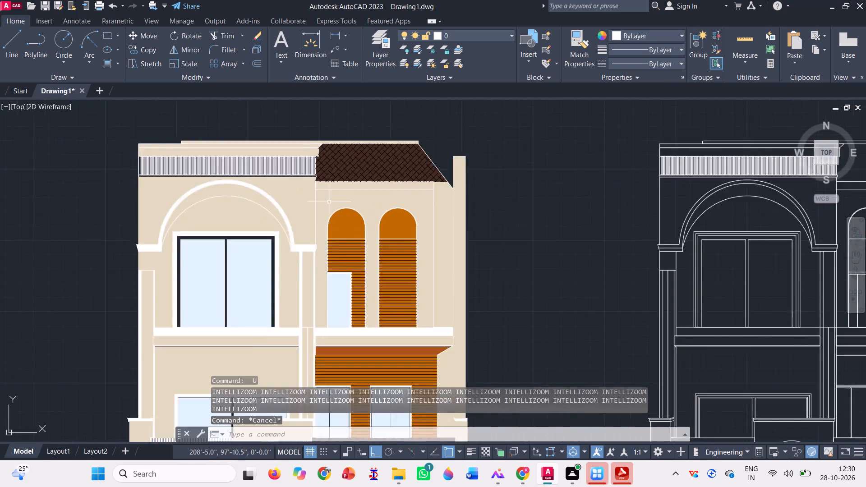
pyautogui.scroll(1, 329, 201)
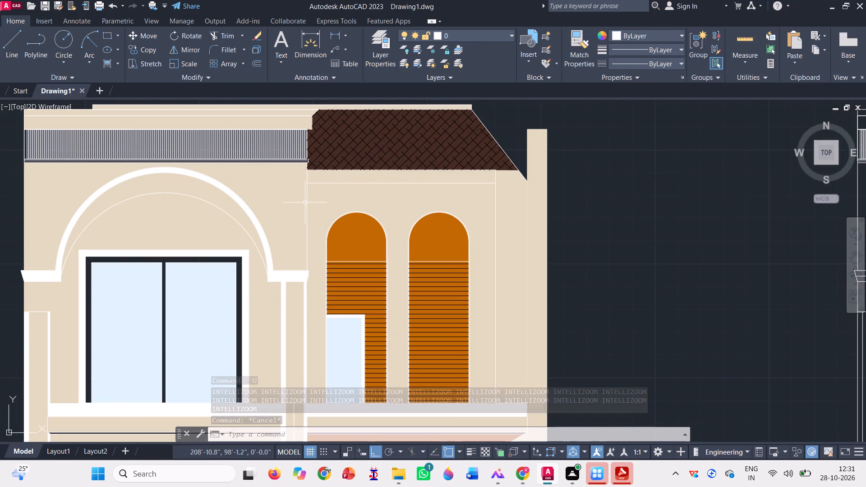
pyautogui.click(307, 206)
pyautogui.scroll(-1, 310, 220)
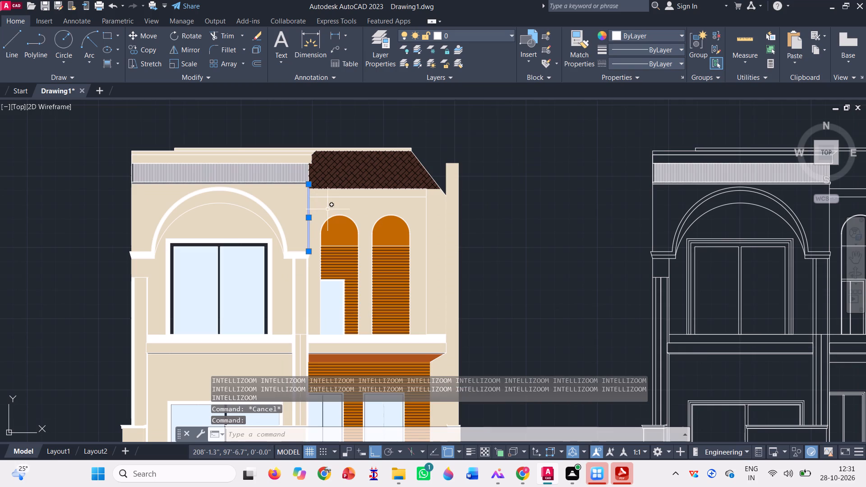
pyautogui.press('Delete')
pyautogui.scroll(2, 334, 199)
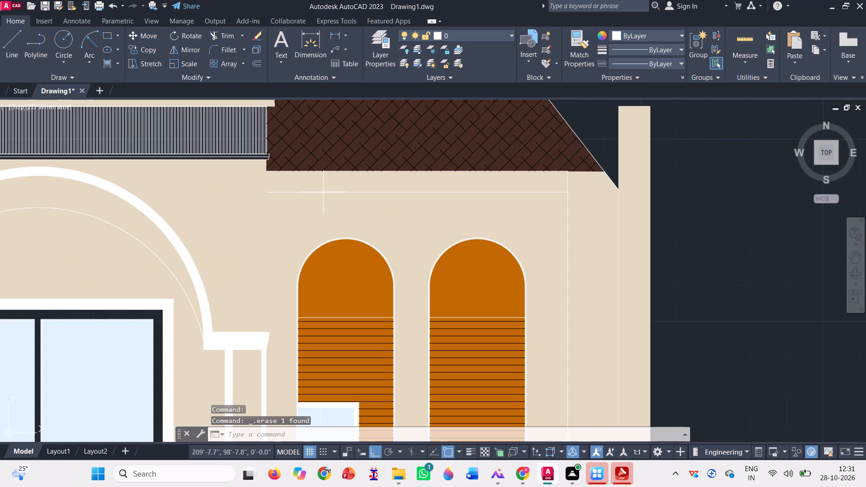
pyautogui.click(323, 193)
pyautogui.press('Delete')
# Delete the white vertical line beside the arched windows and the white sloping line along the brown roof's edge.
pyautogui.scroll(-2, 352, 214)
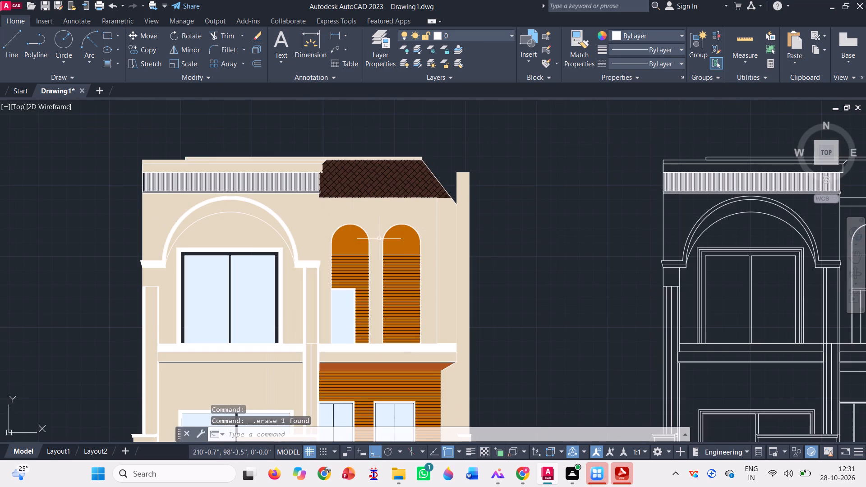
pyautogui.click(438, 261)
pyautogui.press('Delete')
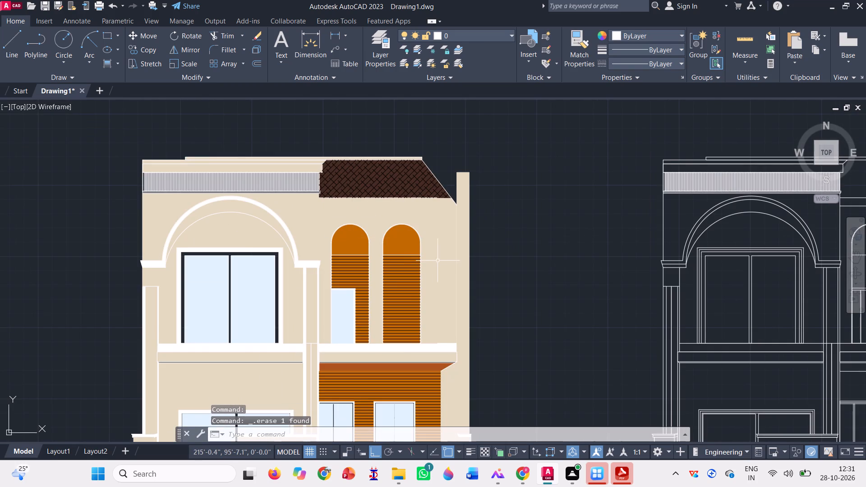
pyautogui.scroll(4, 439, 175)
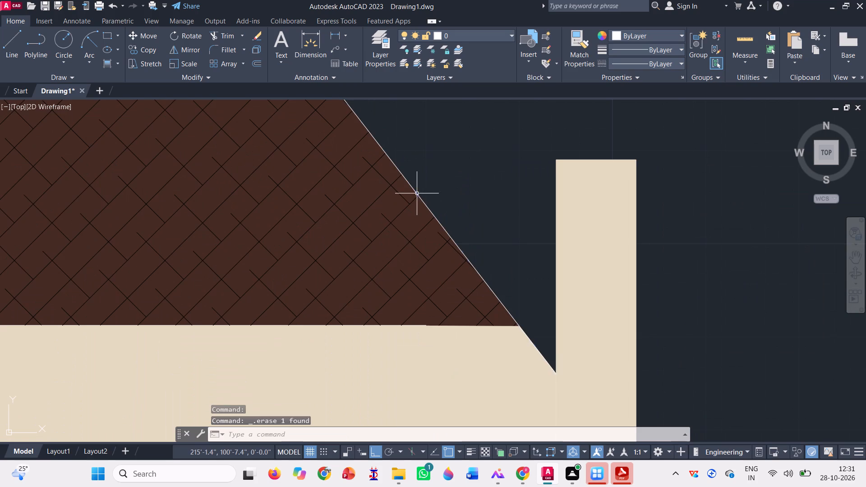
pyautogui.click(417, 193)
pyautogui.scroll(-3, 417, 195)
pyautogui.press('Delete')
pyautogui.scroll(-1, 427, 187)
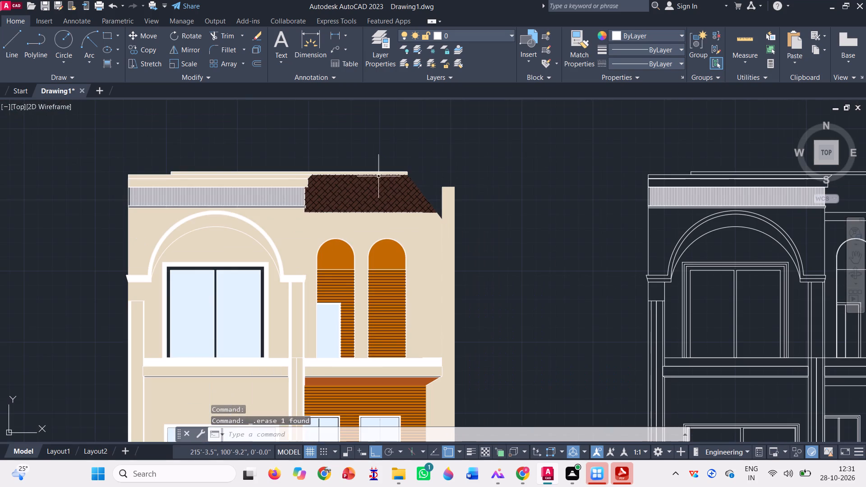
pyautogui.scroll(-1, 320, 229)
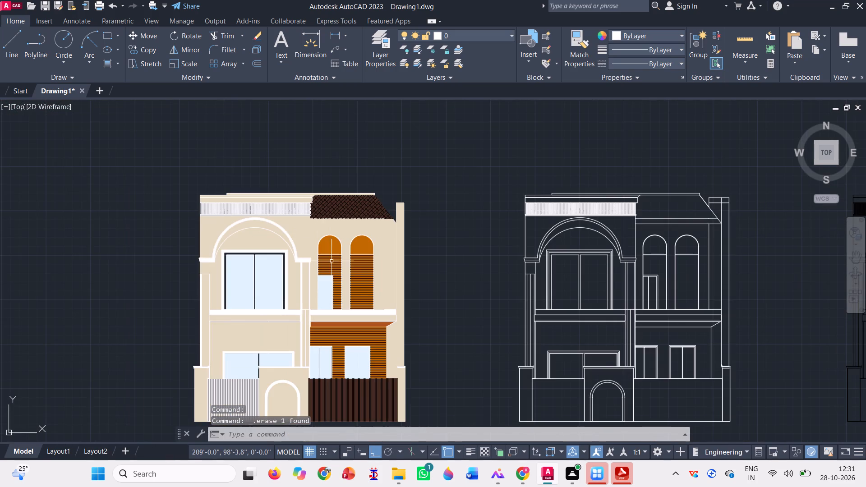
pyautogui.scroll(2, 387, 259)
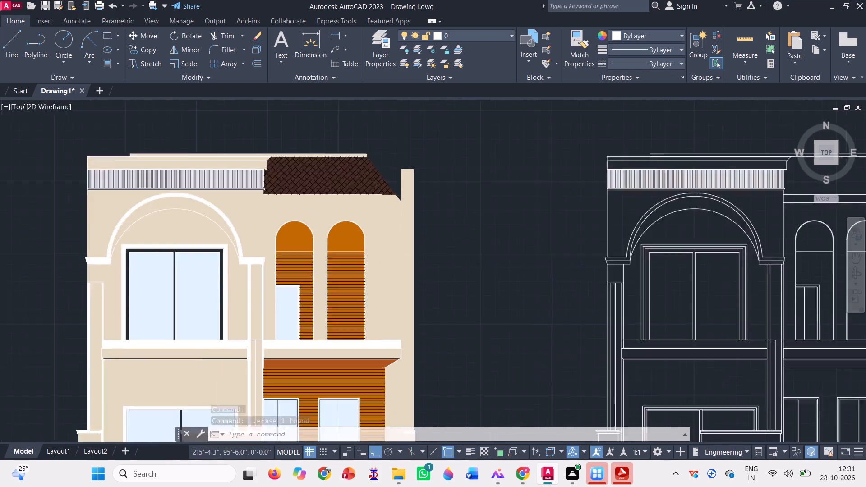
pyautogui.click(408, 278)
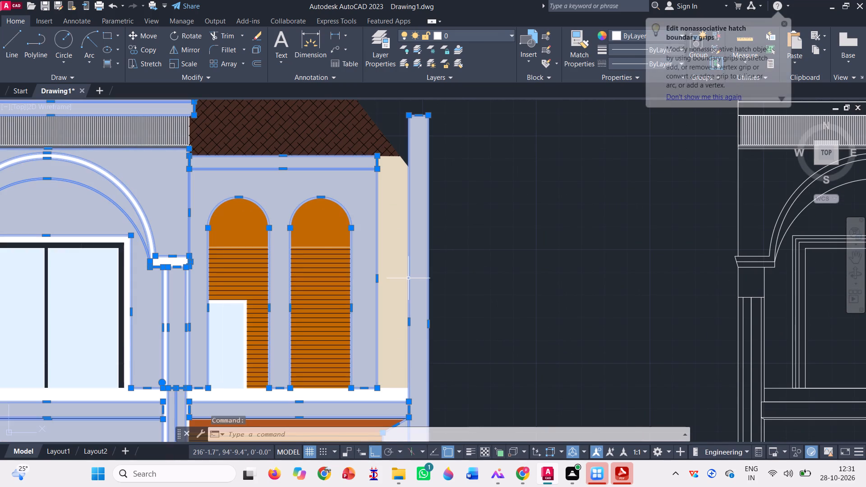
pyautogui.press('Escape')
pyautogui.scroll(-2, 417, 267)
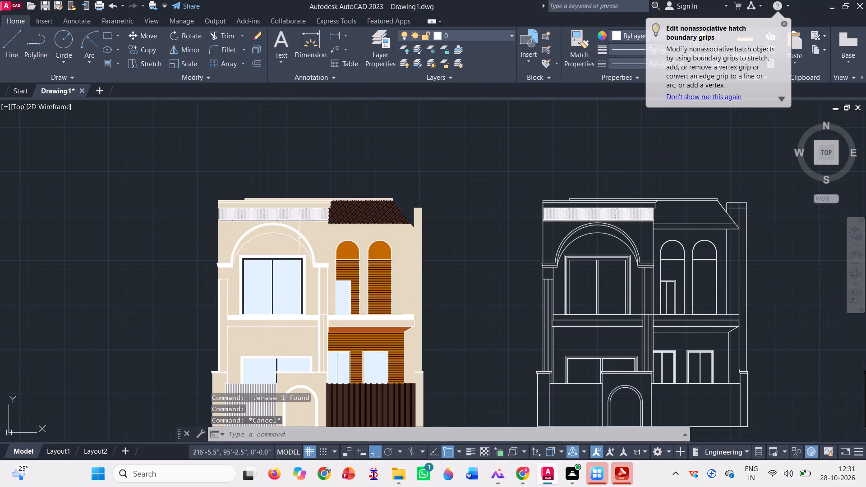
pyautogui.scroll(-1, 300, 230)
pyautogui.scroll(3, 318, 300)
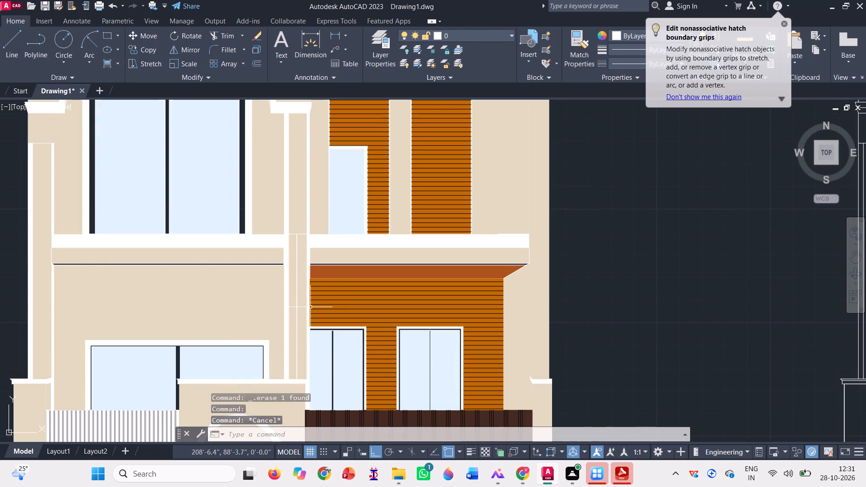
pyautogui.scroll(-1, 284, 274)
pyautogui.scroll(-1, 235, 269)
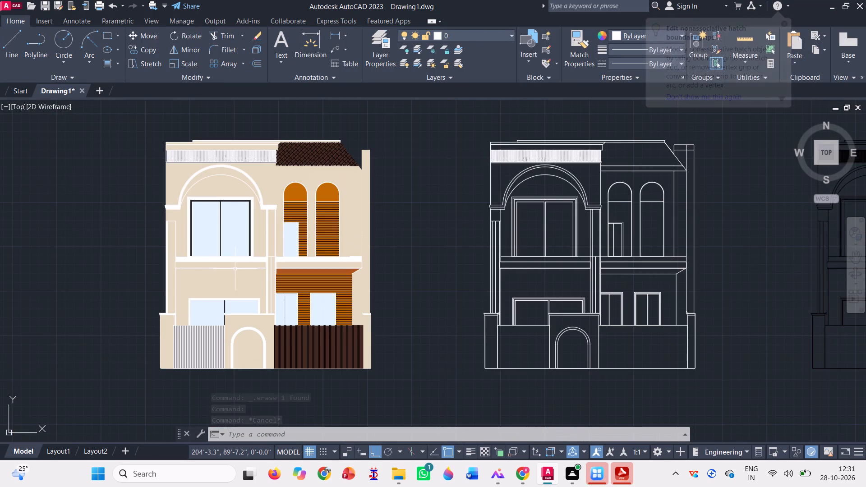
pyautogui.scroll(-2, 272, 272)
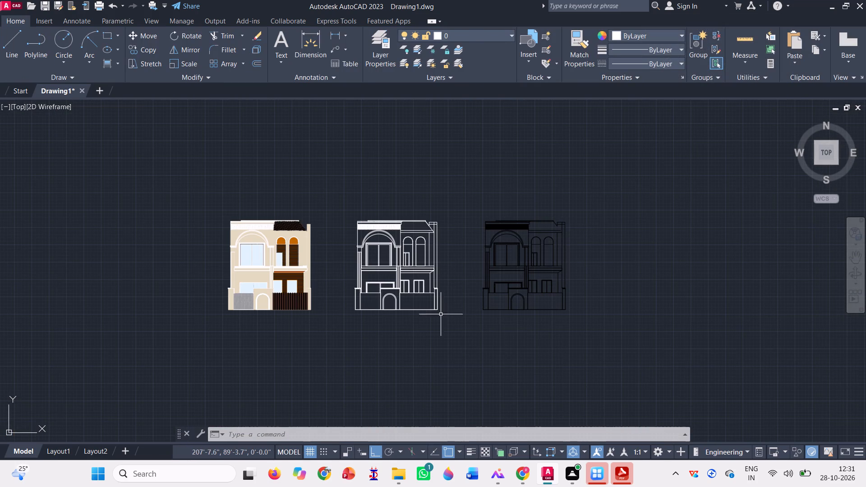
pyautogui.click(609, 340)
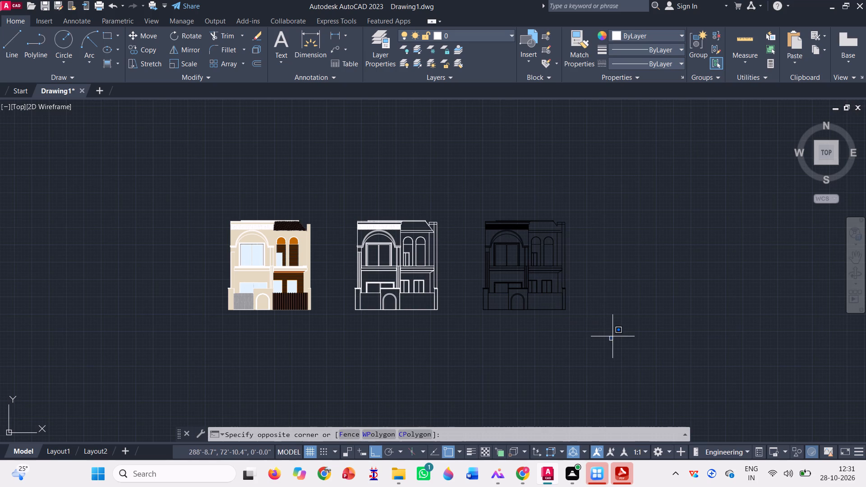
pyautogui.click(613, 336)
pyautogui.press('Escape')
# Extend the sloping roof line of the black outline copy up to the parapet's top line and down to the horizontal eave line.
pyautogui.scroll(4, 557, 218)
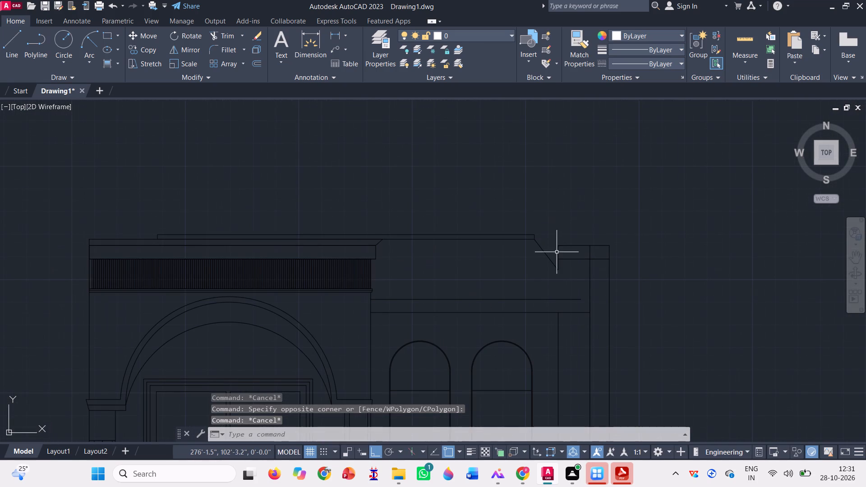
pyautogui.click(244, 39)
pyautogui.click(230, 75)
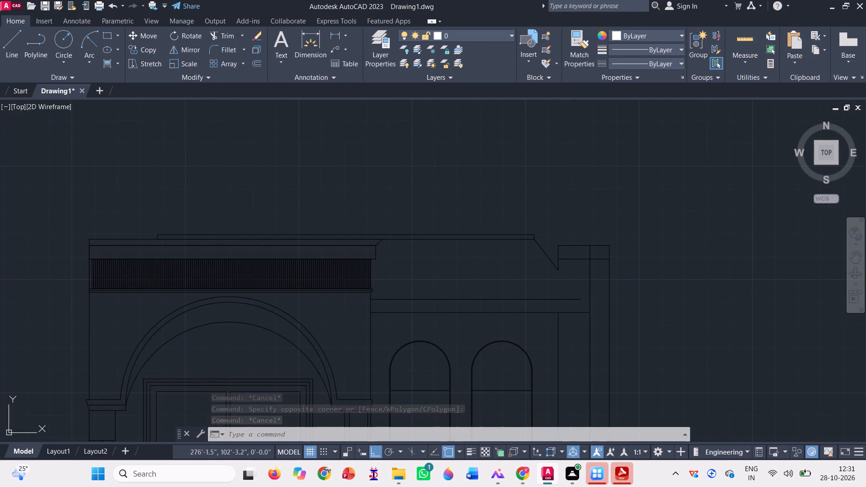
pyautogui.click(548, 248)
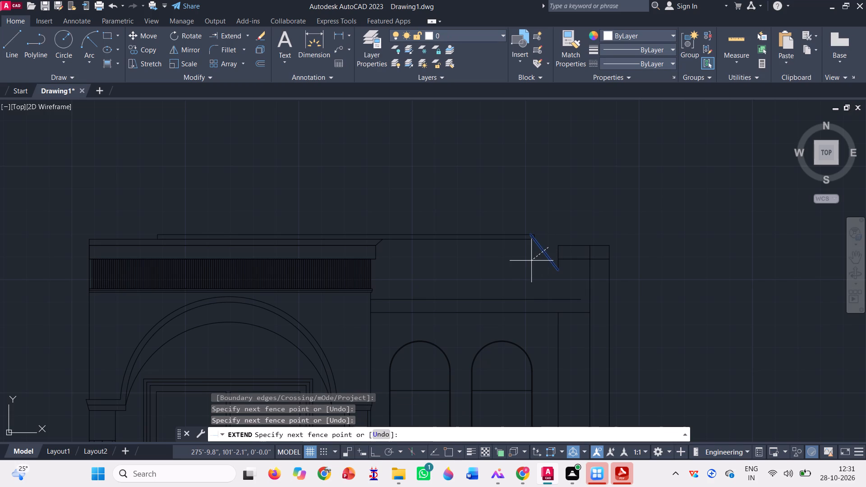
pyautogui.click(519, 264)
pyautogui.scroll(3, 549, 259)
pyautogui.click(552, 264)
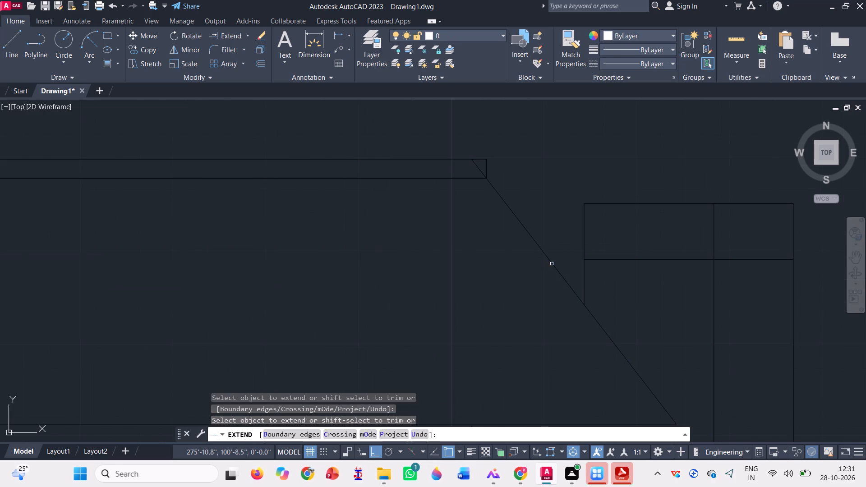
pyautogui.scroll(-3, 533, 266)
pyautogui.press('space')
pyautogui.scroll(3, 516, 246)
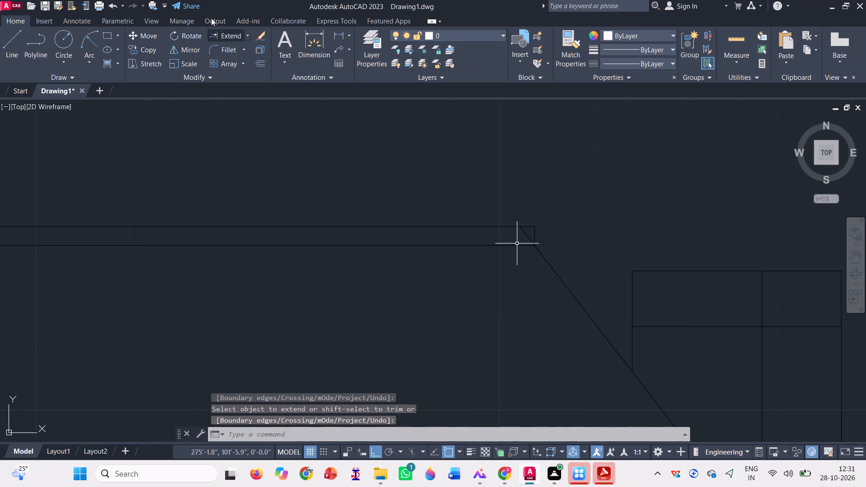
# Trim off the short end of the sloping roof line inside the parapet's top band on the black outline copy.
pyautogui.click(248, 36)
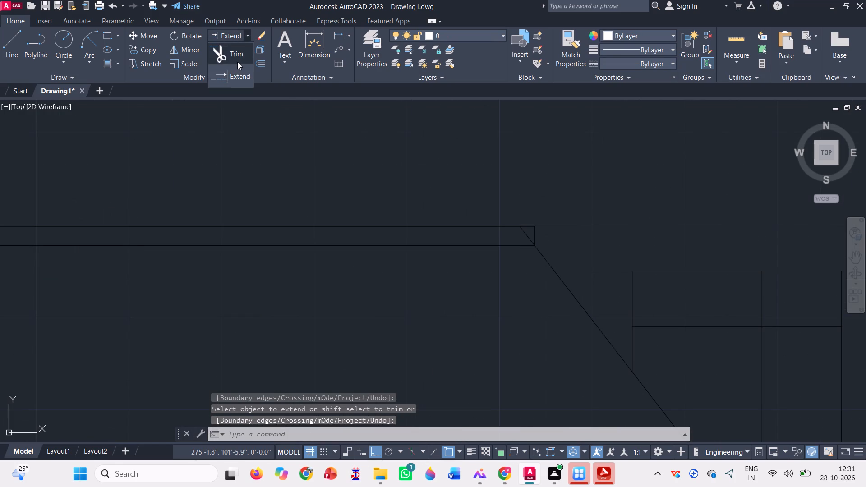
pyautogui.click(237, 62)
pyautogui.scroll(2, 517, 225)
pyautogui.click(533, 234)
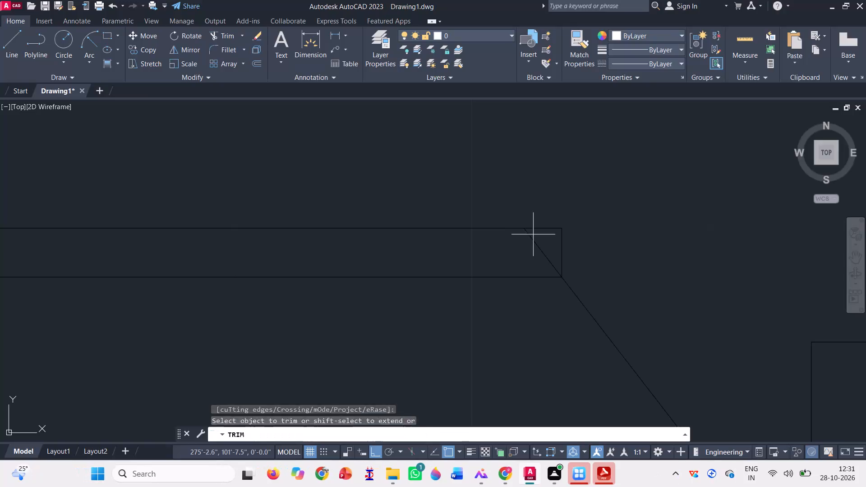
pyautogui.click(526, 237)
pyautogui.scroll(-3, 408, 224)
pyautogui.scroll(-2, 450, 214)
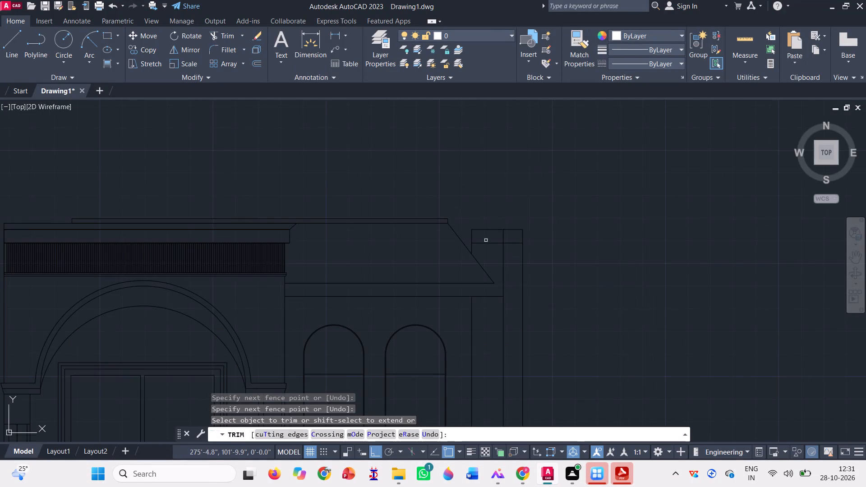
# Trim away the lines between the sloping roof and the end pillar, and the pillar's top cap, on the black outline copy.
pyautogui.scroll(1, 486, 240)
pyautogui.click(465, 249)
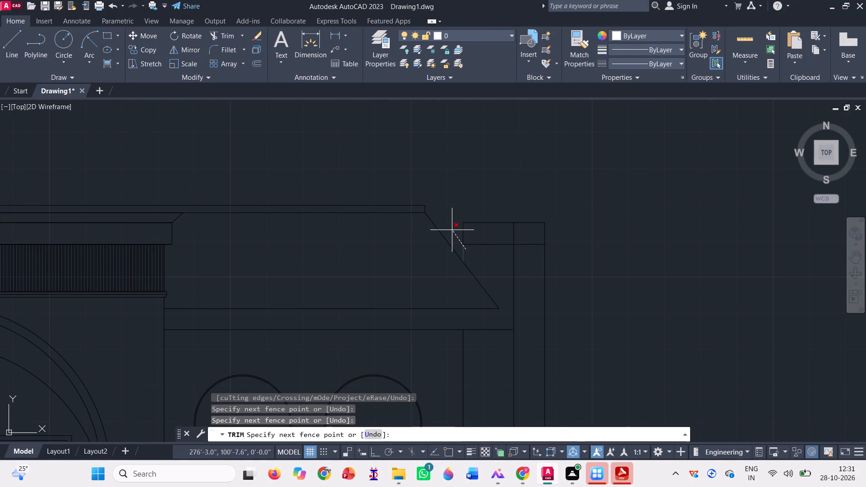
pyautogui.click(452, 230)
pyautogui.click(469, 251)
pyautogui.click(471, 217)
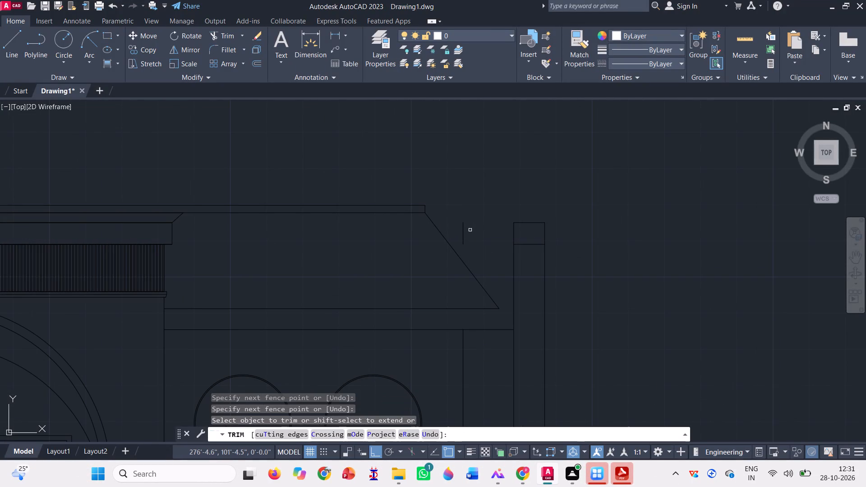
pyautogui.click(470, 230)
pyautogui.click(458, 228)
pyautogui.click(480, 235)
pyautogui.click(567, 230)
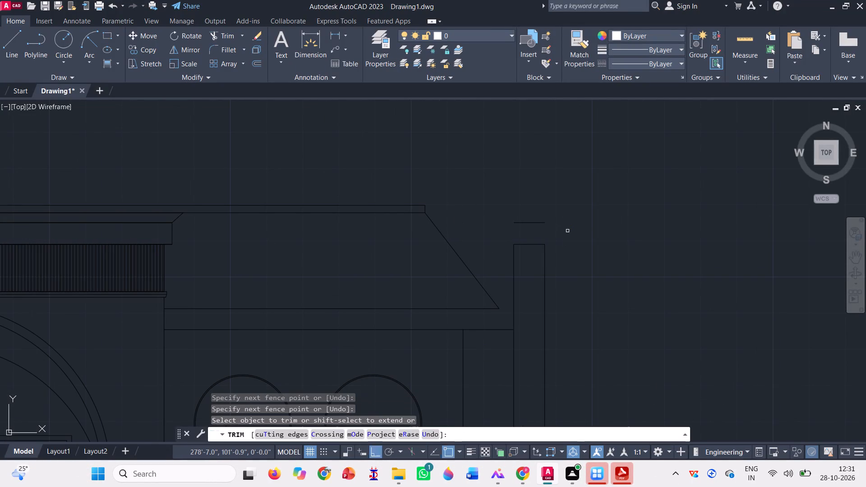
pyautogui.click(537, 230)
pyautogui.click(531, 215)
pyautogui.scroll(-2, 511, 222)
pyautogui.press('space')
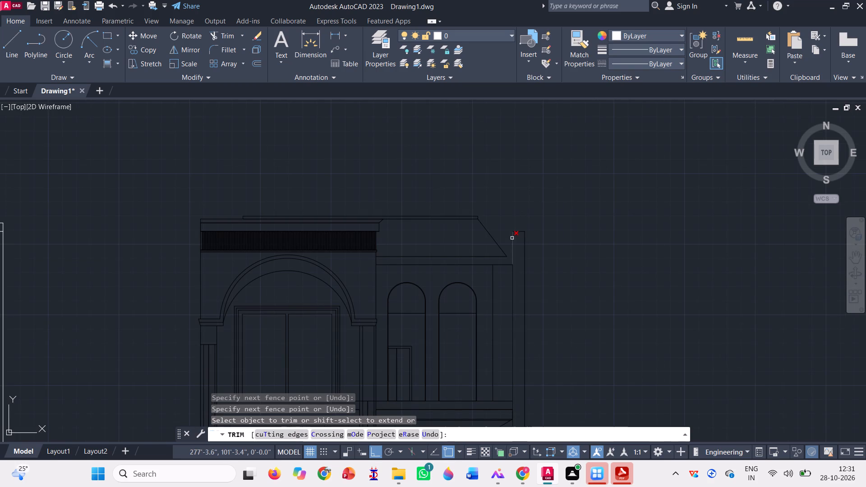
# Set the drawing colour to black (0,0,0) and draw a horizontal line from the sloping roof's lower corner to the end pillar.
pyautogui.press('l')
pyautogui.press('Return')
pyautogui.scroll(2, 484, 257)
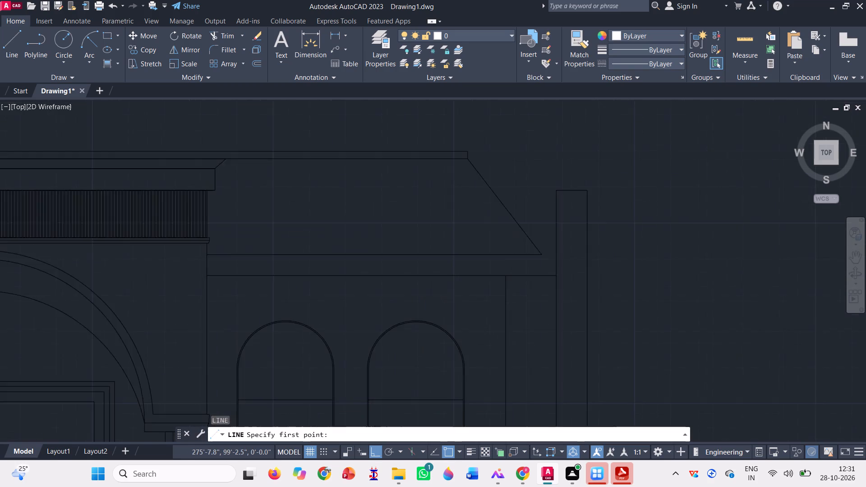
pyautogui.scroll(1, 486, 257)
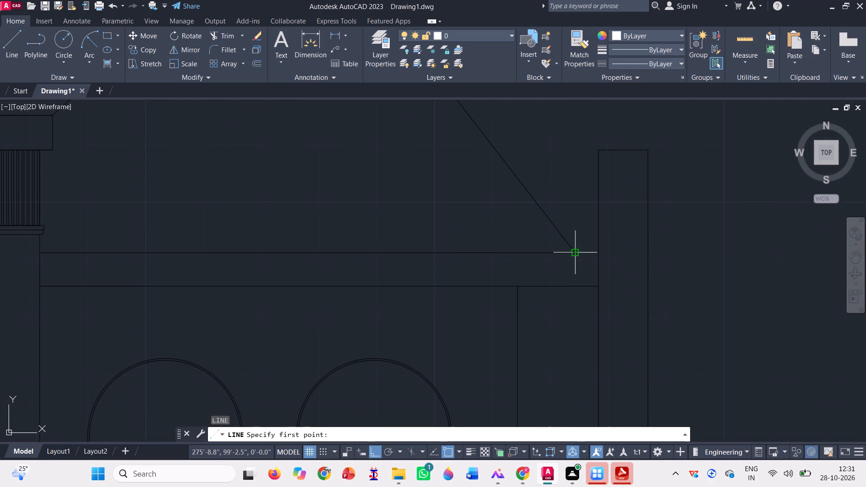
pyautogui.click(656, 34)
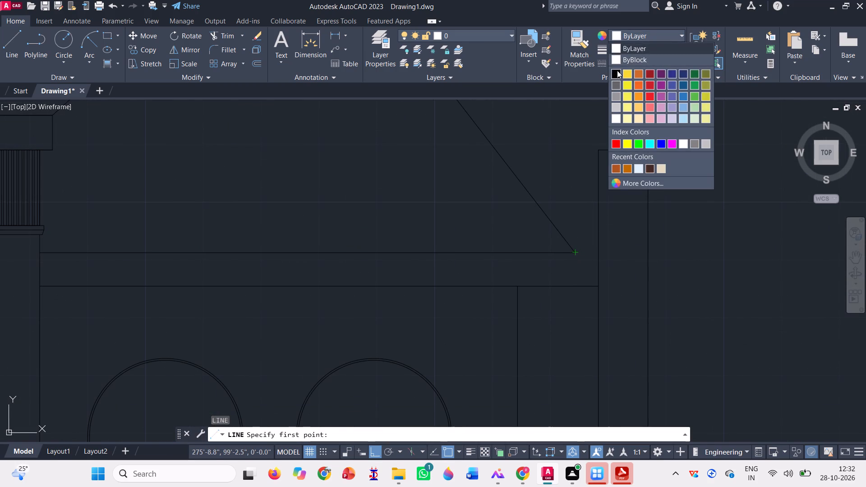
pyautogui.click(617, 70)
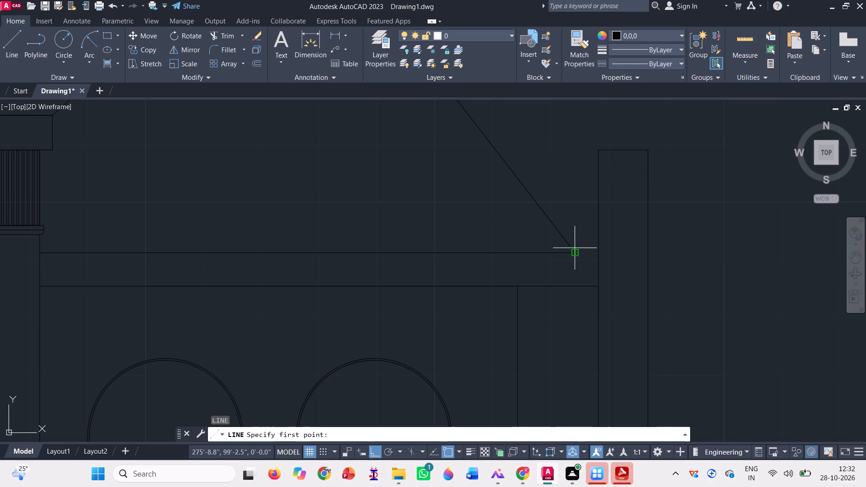
pyautogui.click(575, 251)
pyautogui.click(599, 254)
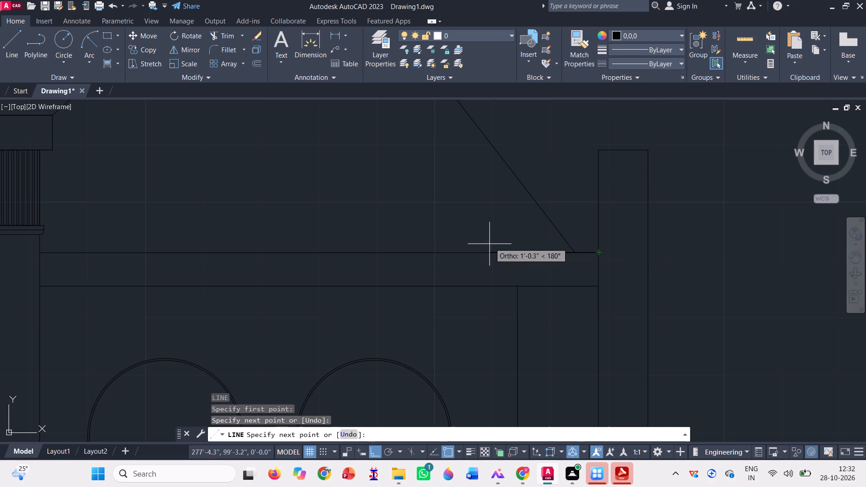
pyautogui.scroll(-1, 489, 244)
pyautogui.press('space')
# Move the whole black outline copy onto the coloured elevation, matching their bottom corners at the pillar end.
pyautogui.scroll(-5, 516, 234)
pyautogui.click(553, 331)
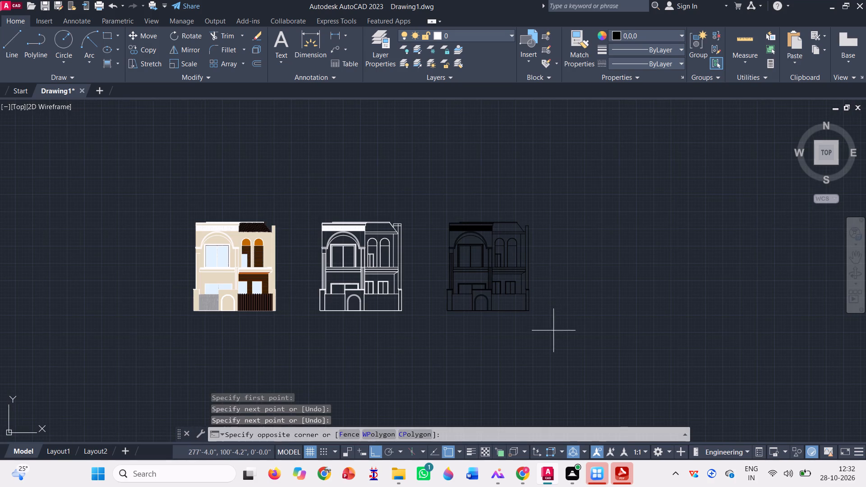
pyautogui.click(443, 194)
pyautogui.press('c')
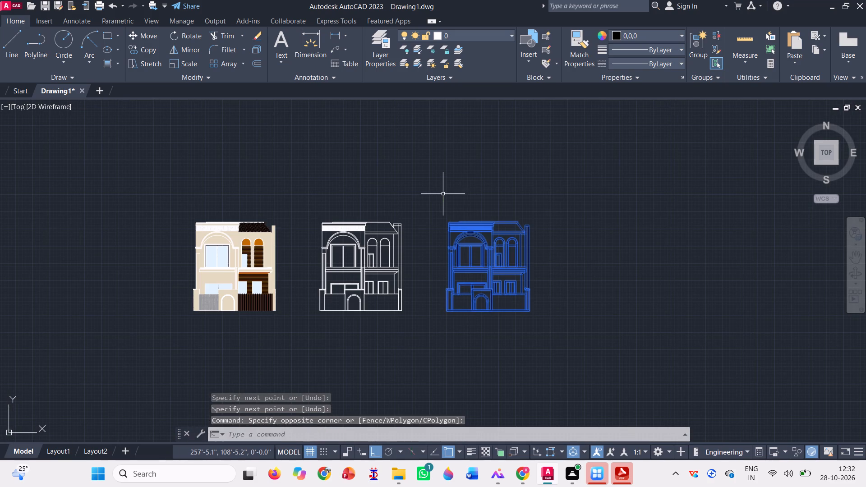
pyautogui.press('BackSpace')
pyautogui.write('m')
pyautogui.press('space')
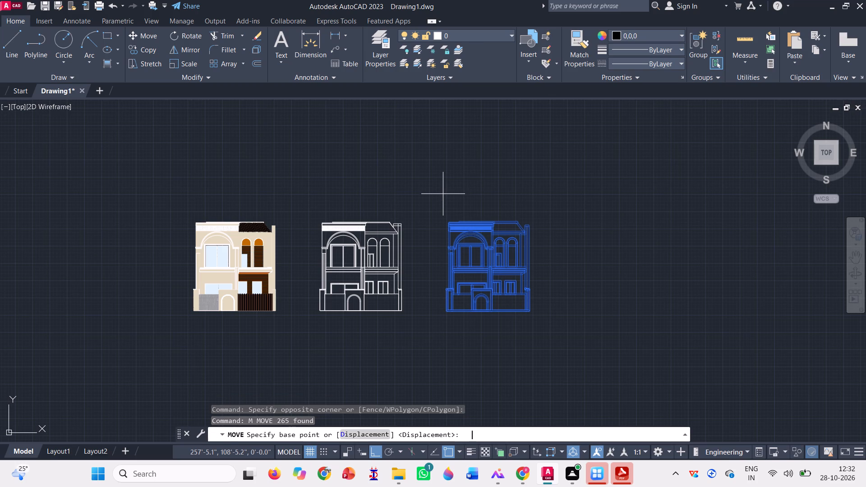
pyautogui.scroll(3, 487, 295)
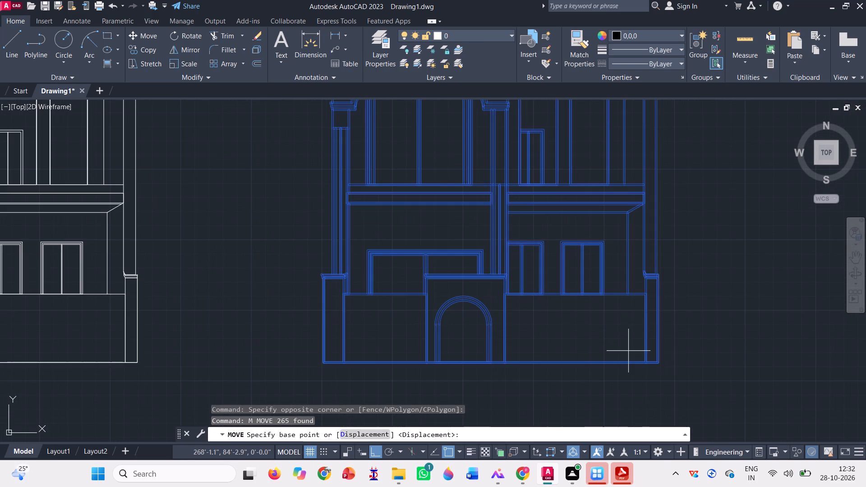
pyautogui.scroll(2, 658, 355)
pyautogui.click(658, 377)
pyautogui.scroll(-5, 680, 356)
pyautogui.scroll(4, 419, 357)
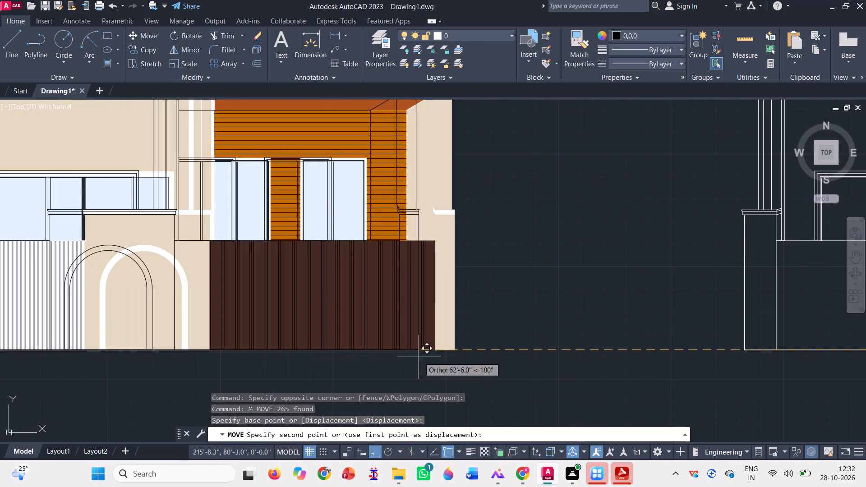
pyautogui.click(456, 350)
pyautogui.scroll(-3, 386, 381)
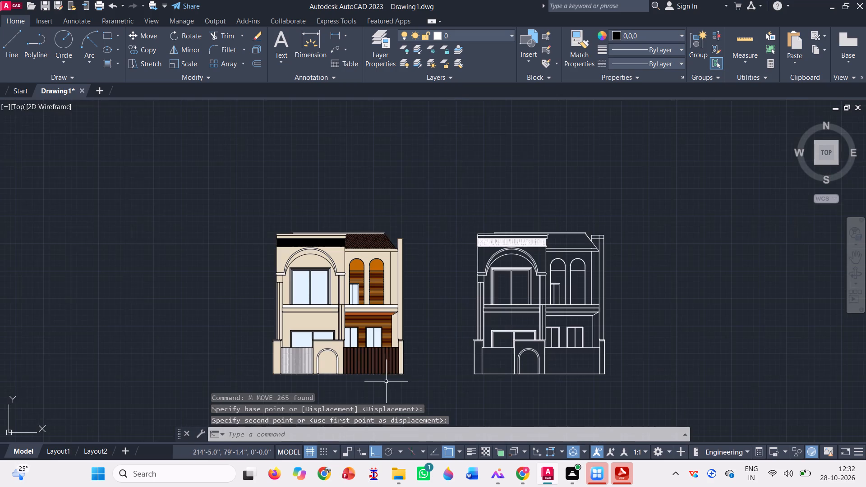
# Turn off log file recording with the LOGFILEOFF command.
pyautogui.scroll(1, 355, 364)
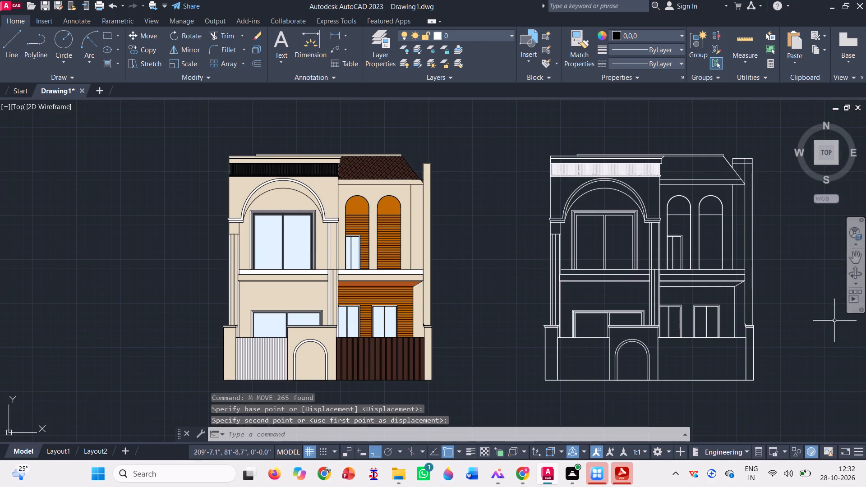
pyautogui.click(858, 259)
pyautogui.moveTo(814, 283); pyautogui.dragTo(774, 273)
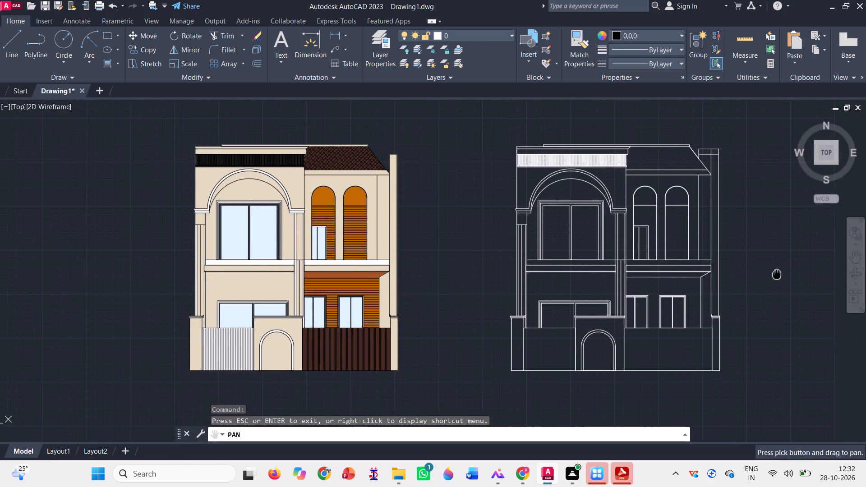
pyautogui.moveTo(774, 273); pyautogui.dragTo(768, 272)
pyautogui.press('Escape')
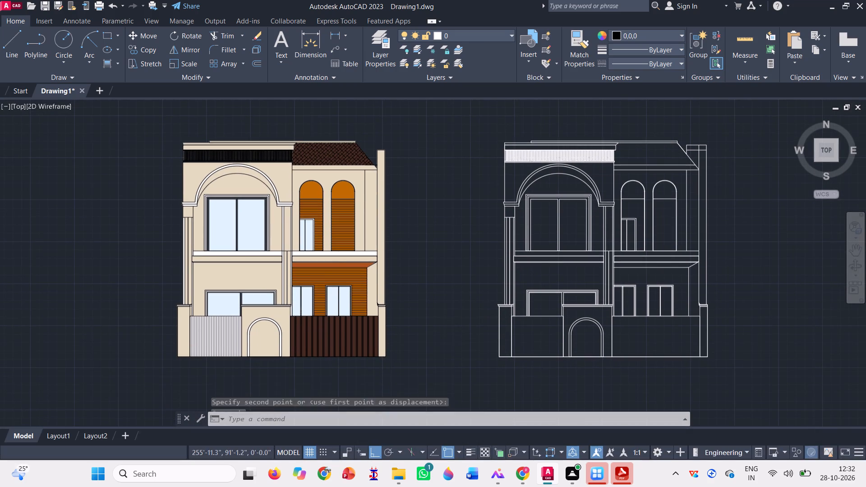
pyautogui.scroll(1, 410, 323)
pyautogui.scroll(-1, 410, 325)
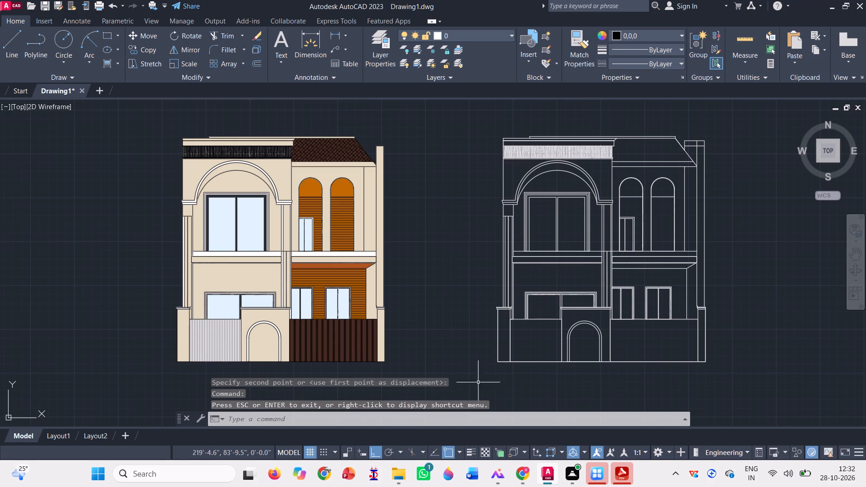
pyautogui.click(351, 434)
pyautogui.write('log')
pyautogui.press('Down')
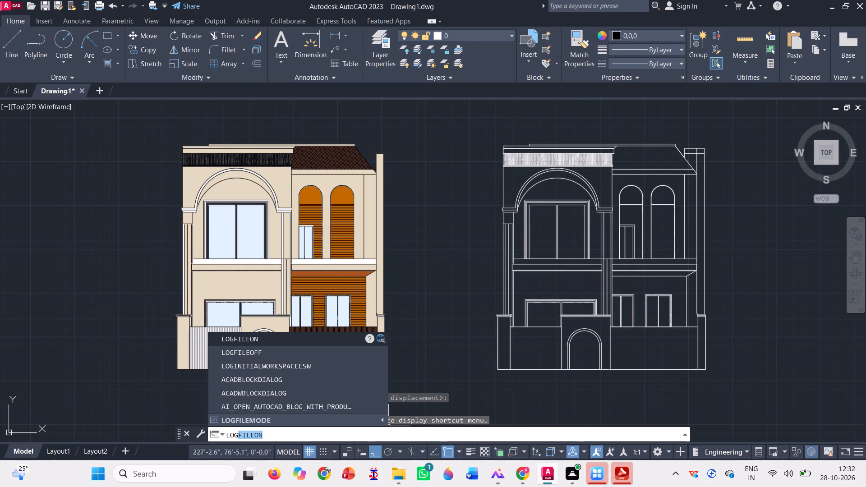
pyautogui.press('Return')
# Save the drawing as Modern Luxury Duplex House Elevation in AutoCAD 2018 DWG format.
pyautogui.hotkey('ctrl', 's')
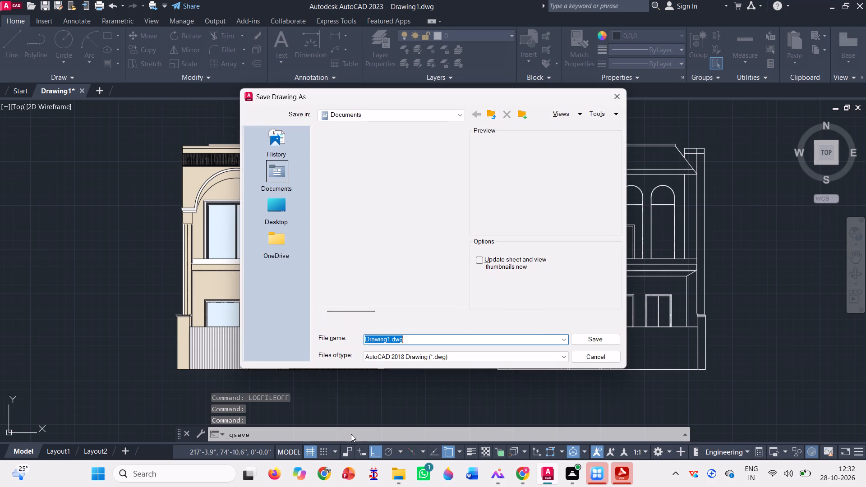
pyautogui.press('BackSpace')
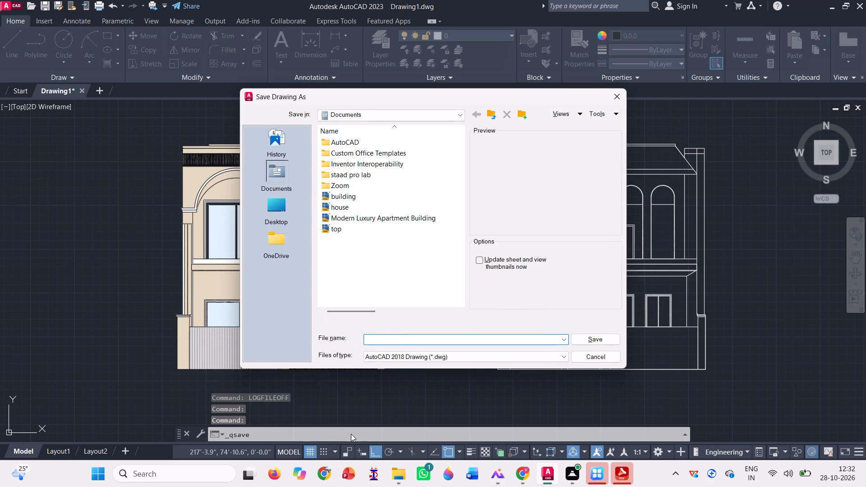
pyautogui.hotkey('ctrl', 'v')
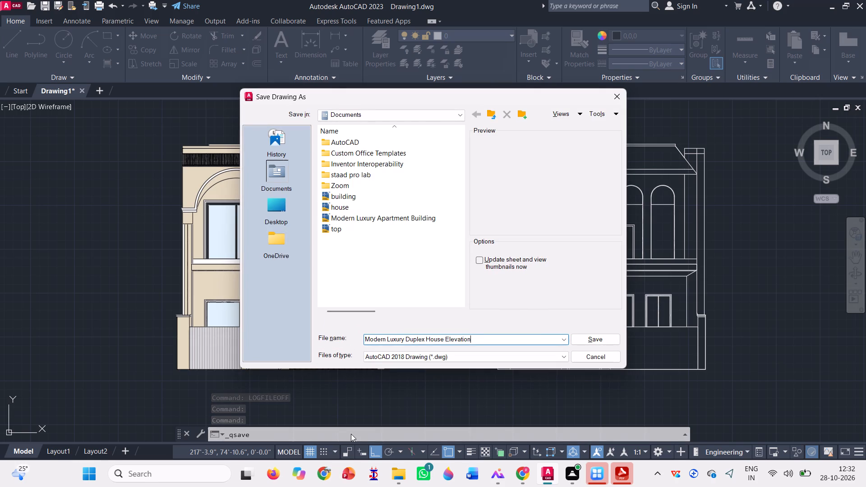
pyautogui.click(614, 342)
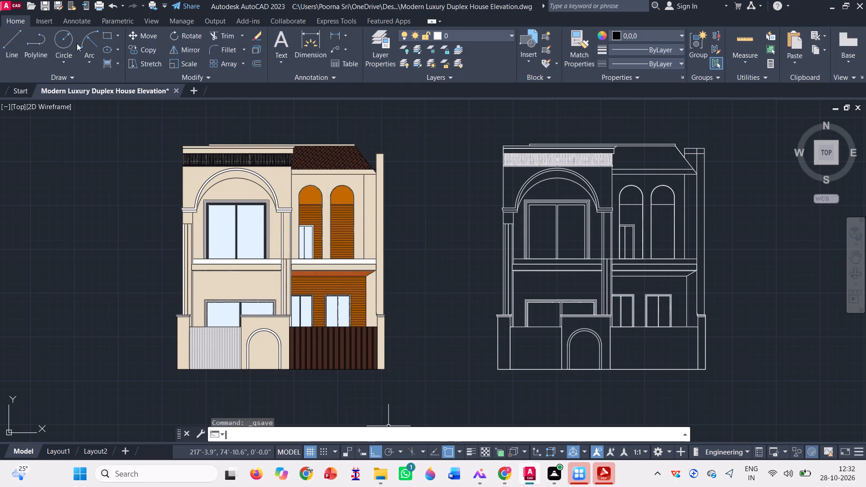
# Plot the displayed view to PDF with AutoCAD PDF (Smallest File).pc3 in landscape, saving it as Modern Luxury Duplex House Elevation-Model.pdf.
pyautogui.click(97, 2)
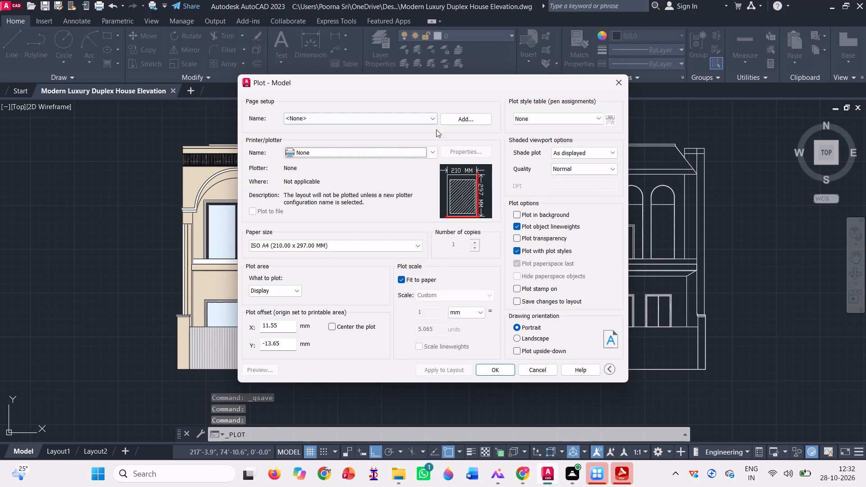
pyautogui.click(433, 149)
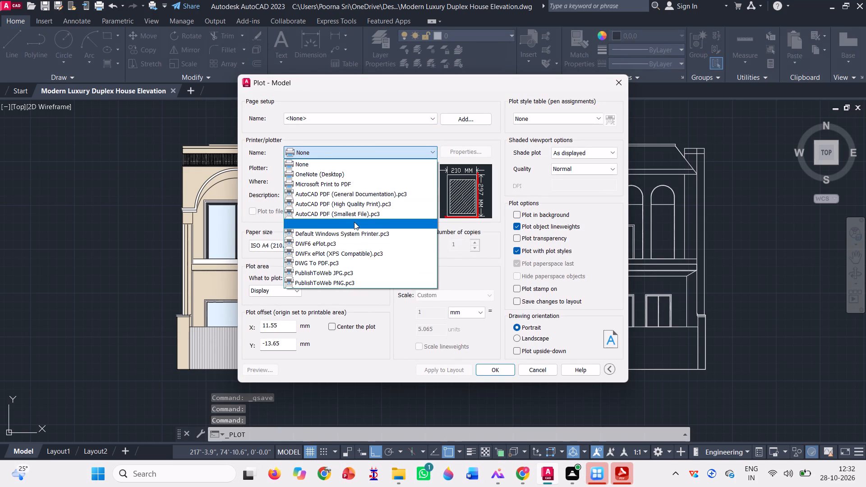
pyautogui.click(356, 216)
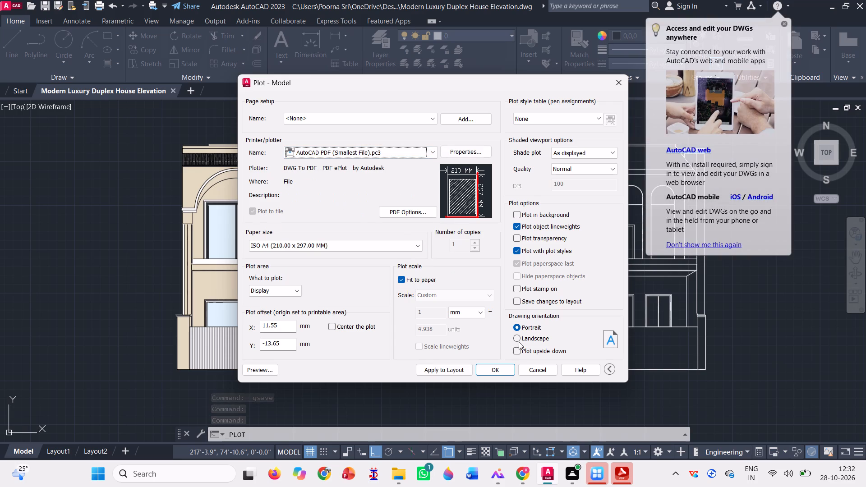
pyautogui.click(520, 340)
pyautogui.click(458, 368)
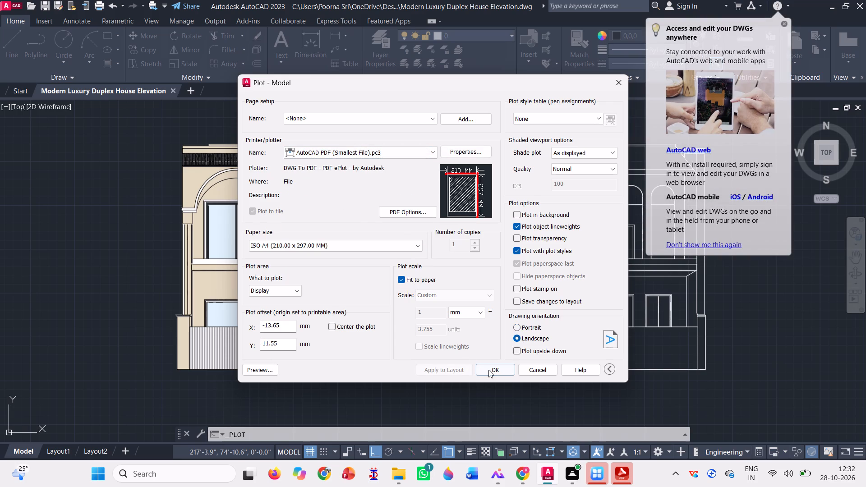
pyautogui.click(497, 368)
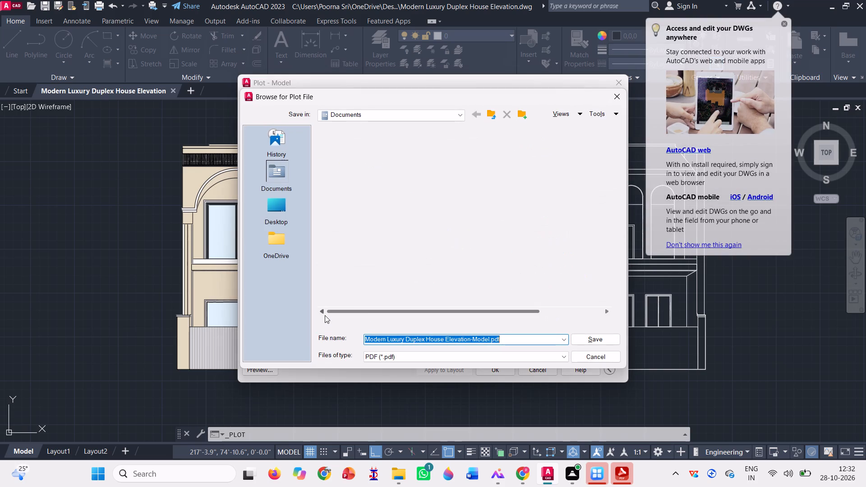
pyautogui.click(593, 340)
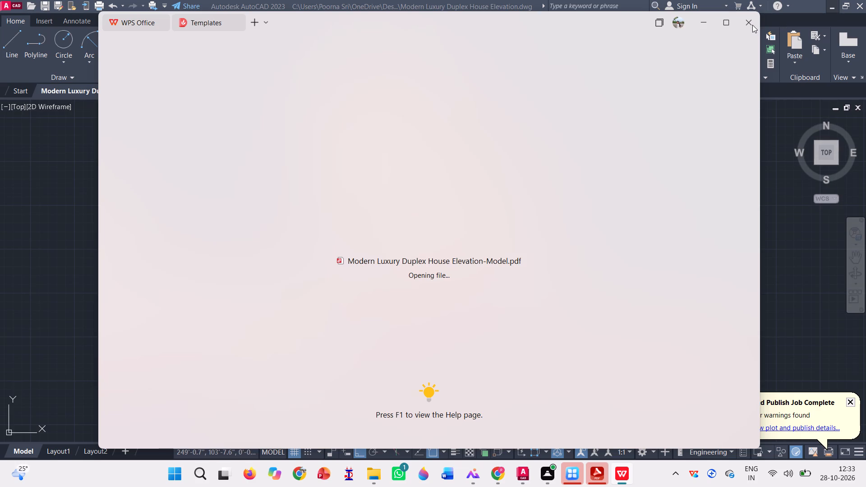
# Close the WPS Office window that opens the plotted PDF.
pyautogui.click(752, 25)
pyautogui.doubleClick(747, 25)
pyautogui.click(744, 25)
pyautogui.click(744, 25)
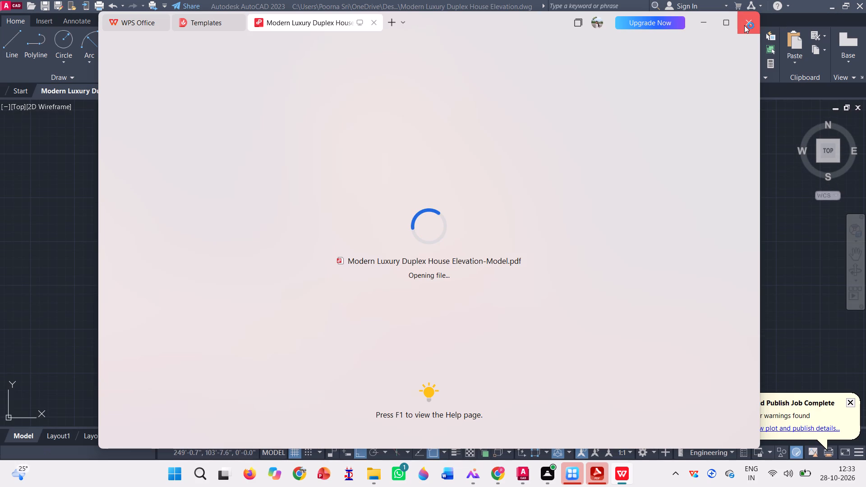
pyautogui.click(752, 23)
pyautogui.click(752, 23)
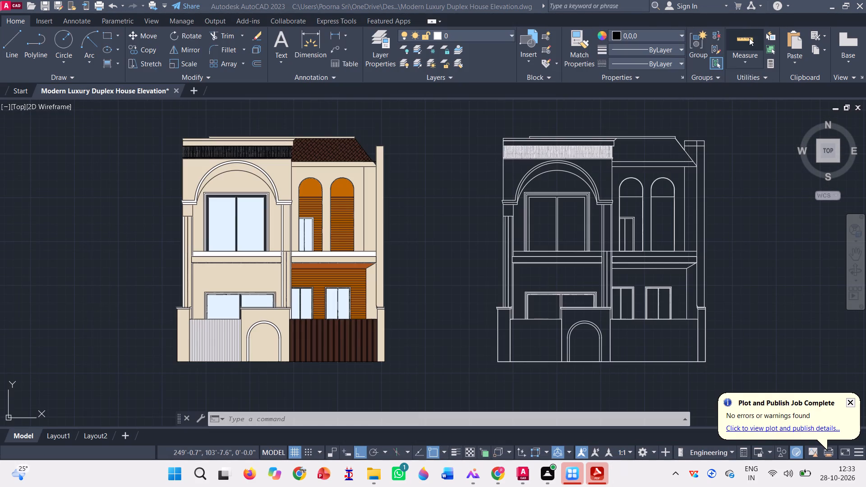
# Minimise the AutoCAD window to get back to the desktop.
pyautogui.click(830, 8)
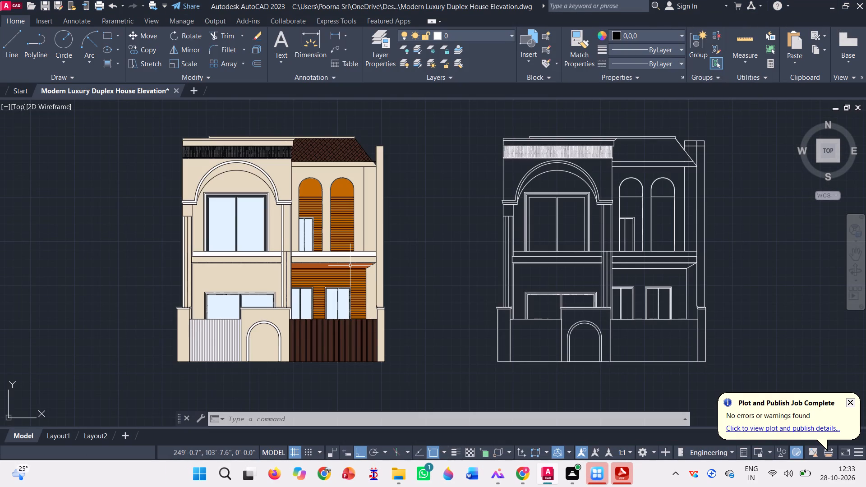
pyautogui.click(831, 4)
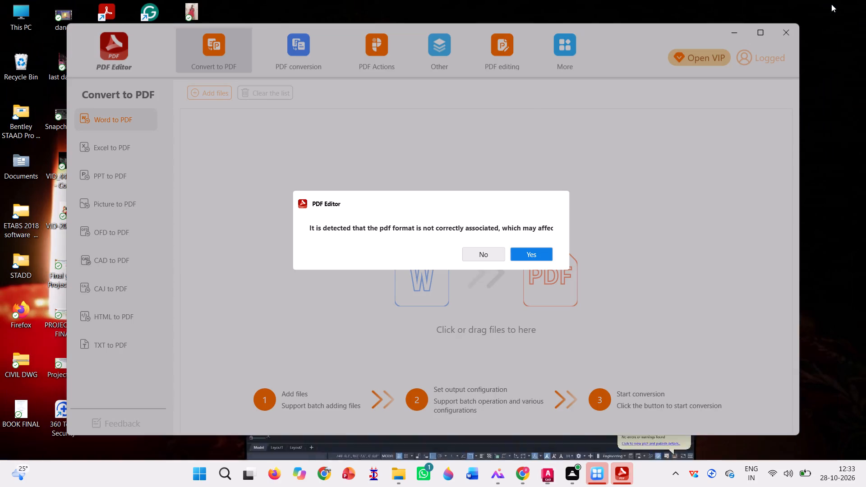